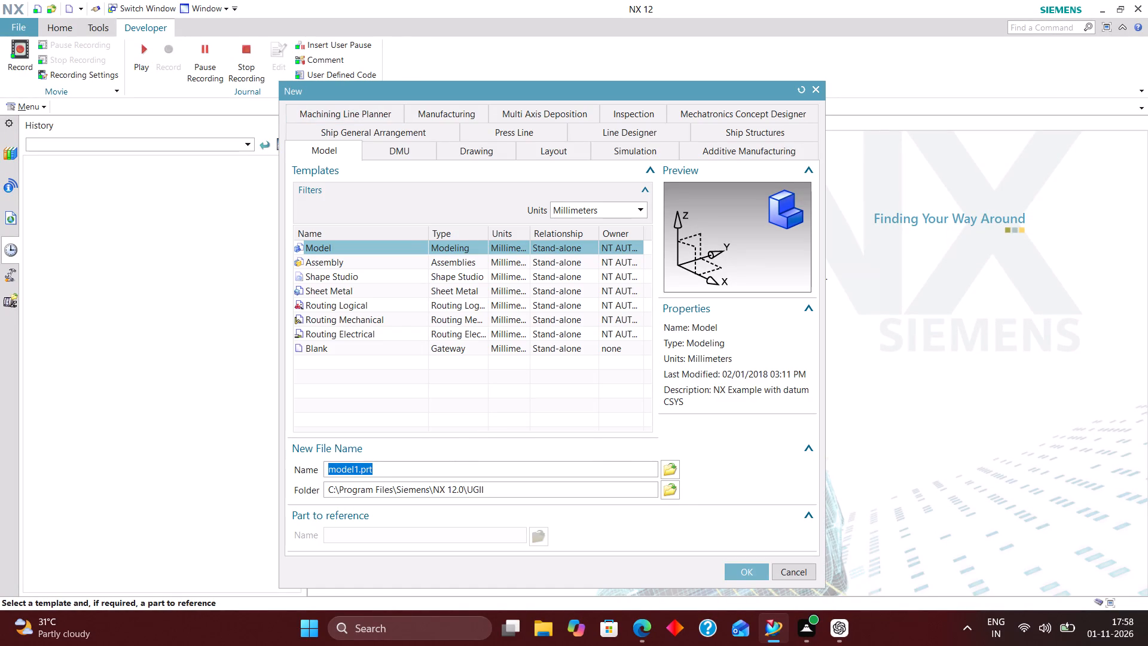
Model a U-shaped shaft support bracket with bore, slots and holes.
Create a new millimetre Model part named model1.prt in the Desktop folder NEW\U-Shaped Shaft Support Bracket.
left_click(669, 491)
double_click(586, 208)
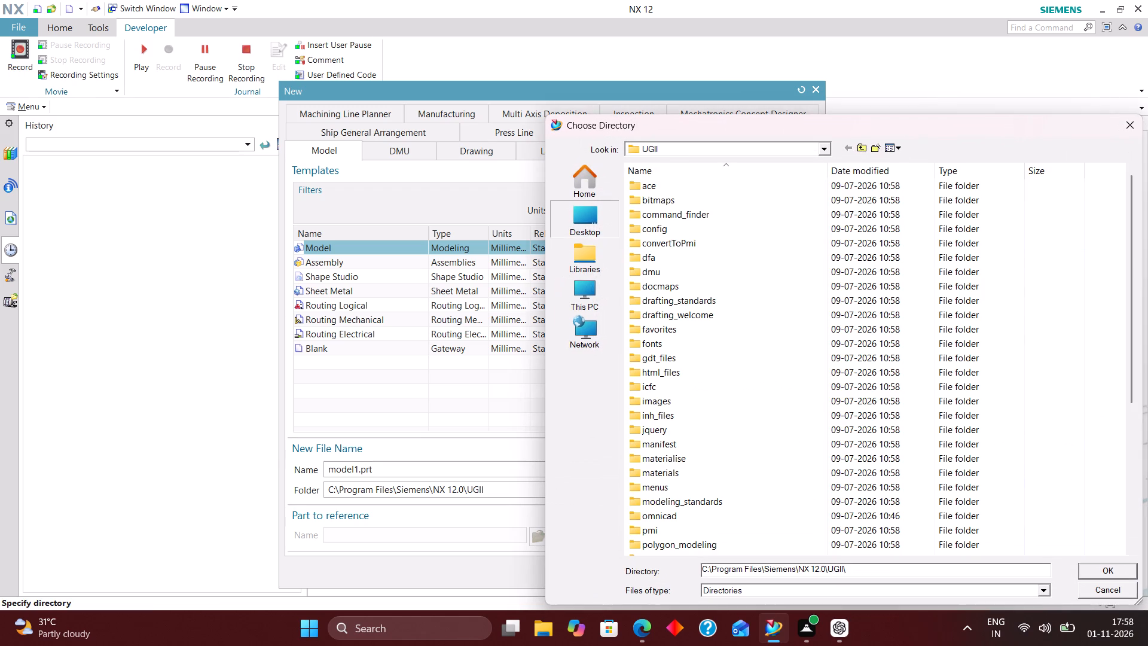
double_click(719, 389)
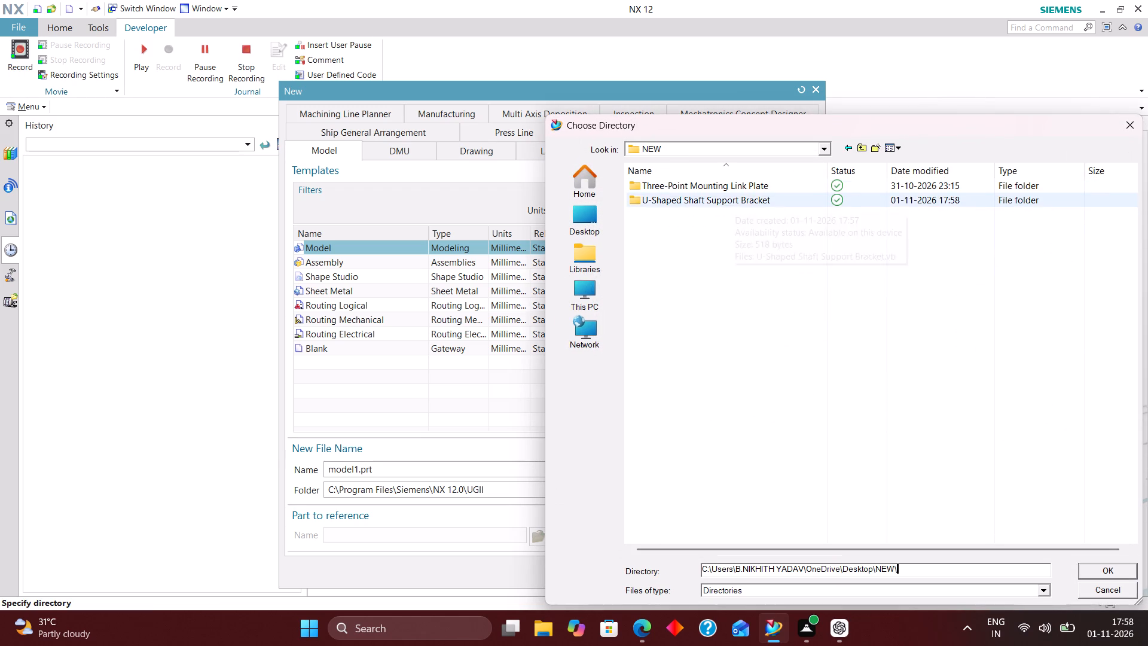
left_click(731, 202)
double_click(731, 202)
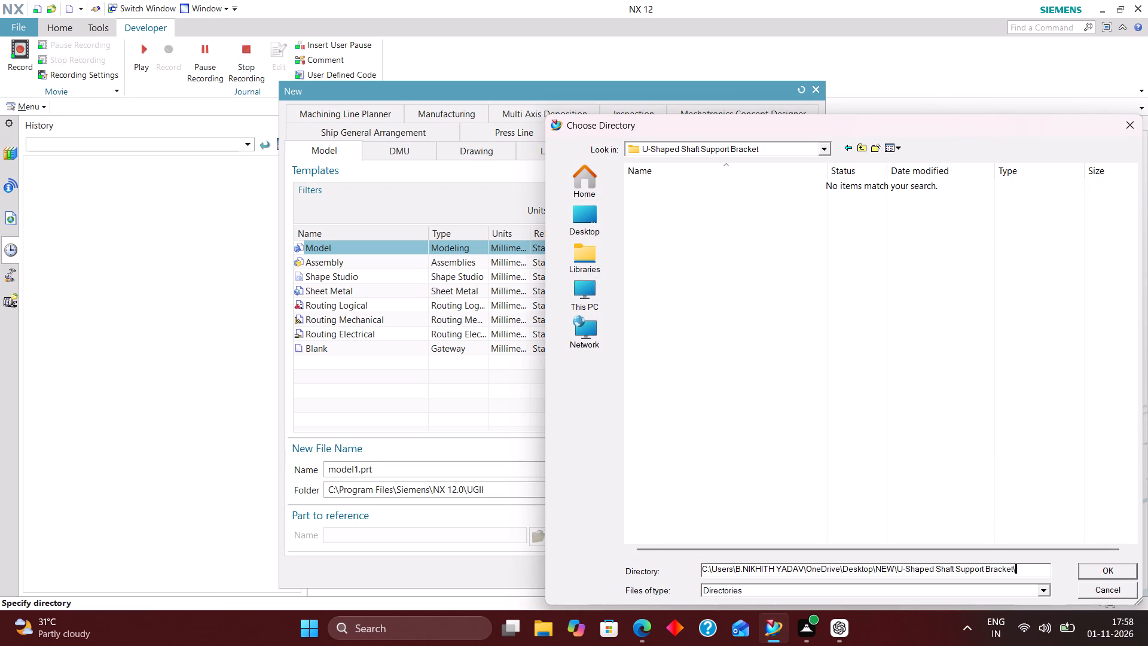
left_click(1118, 571)
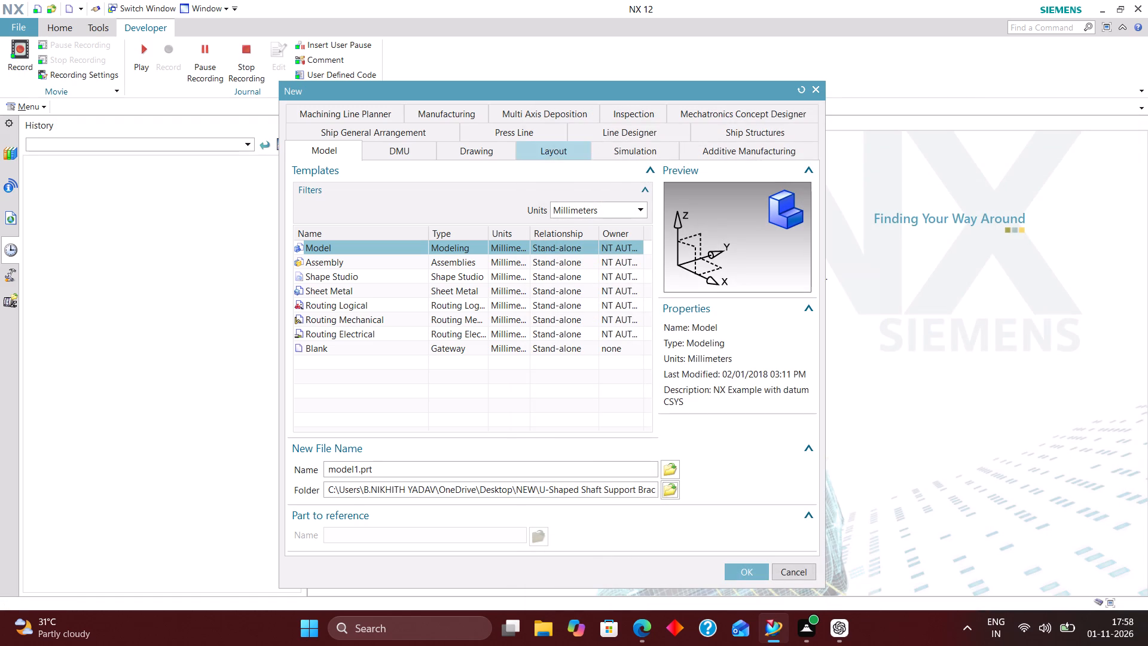
left_click(743, 565)
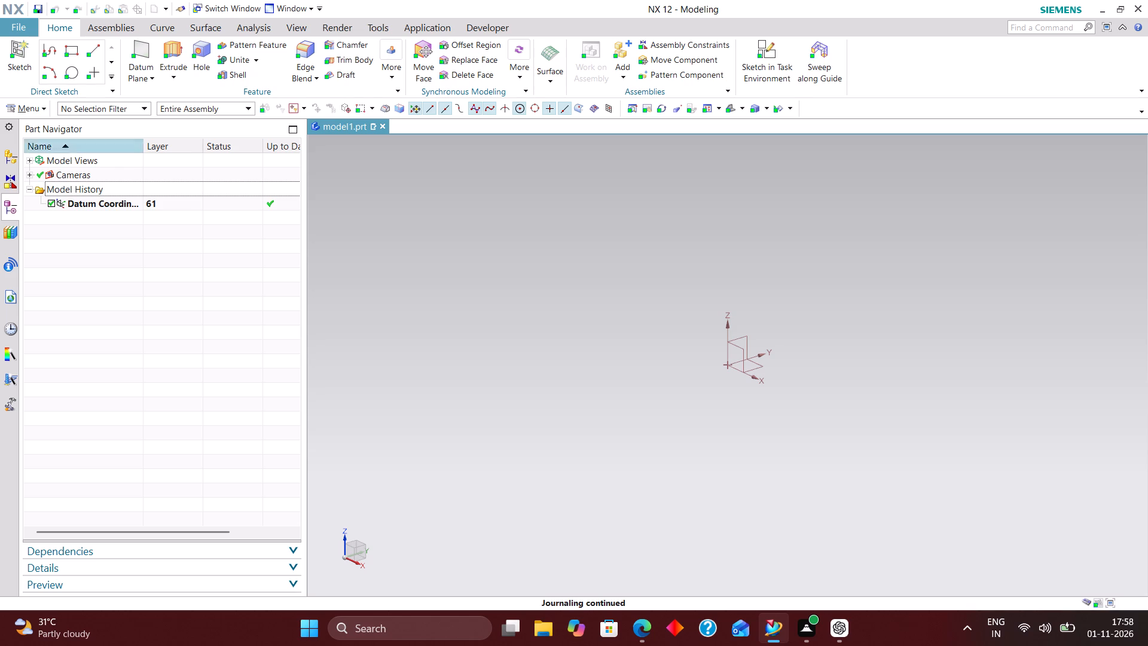
Set the sketch preferences to Value dimension labels, with continuous auto dimensioning and display of auto dimensions turned off.
left_click(29, 105)
left_click(55, 257)
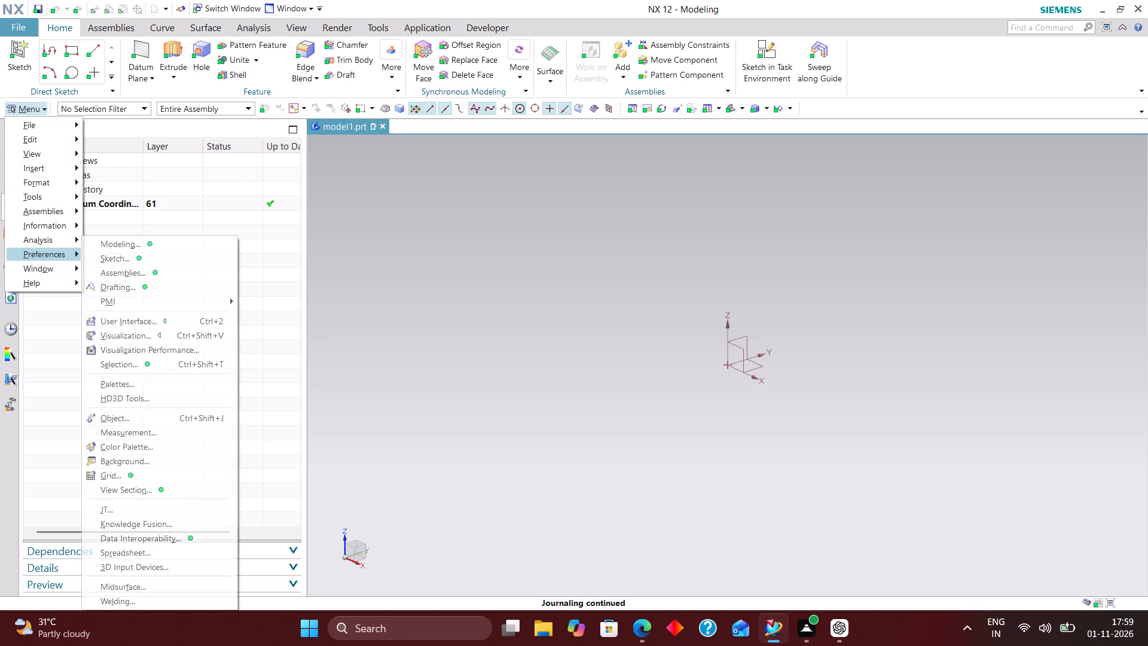
left_click(175, 254)
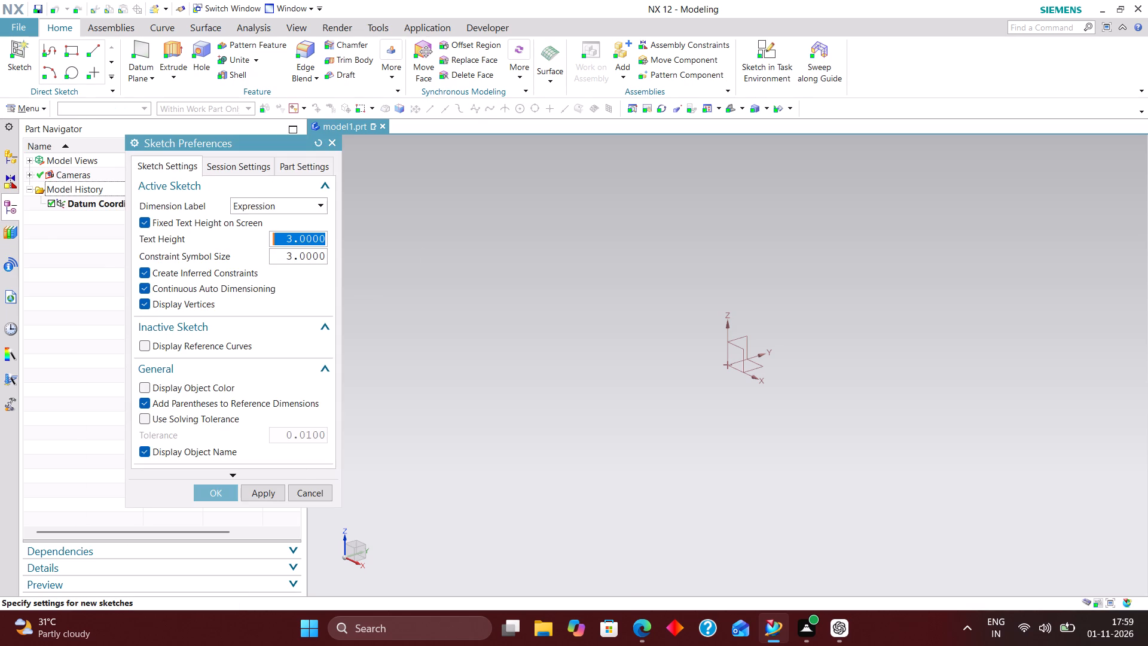
left_click(267, 199)
left_click(264, 245)
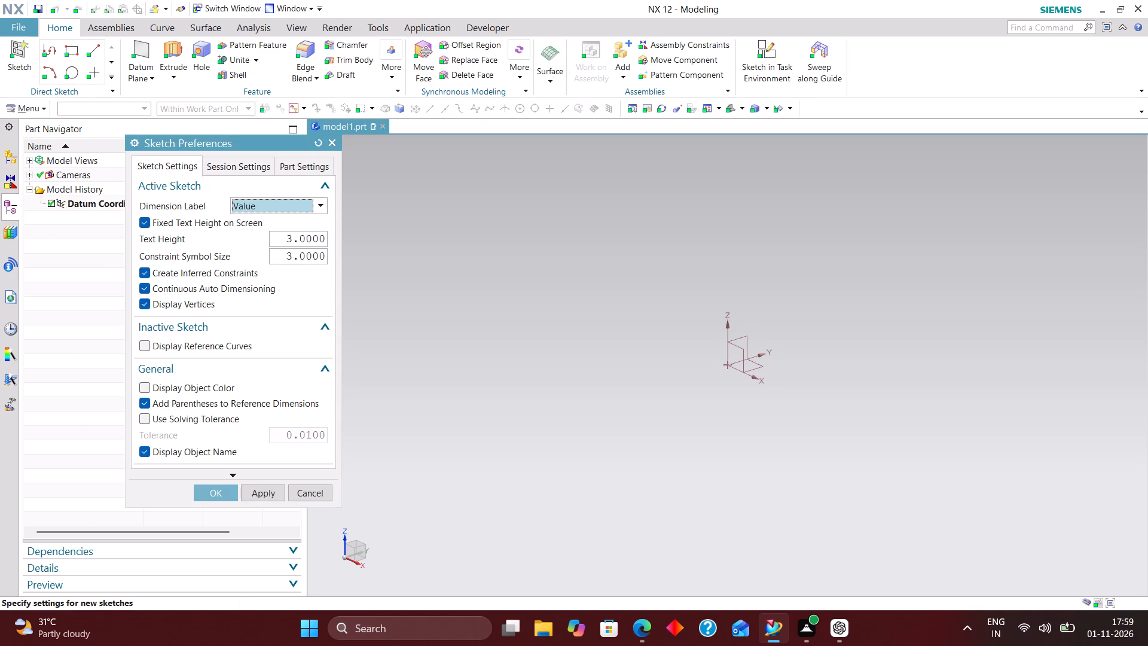
left_click(181, 287)
left_click(241, 164)
left_click(190, 270)
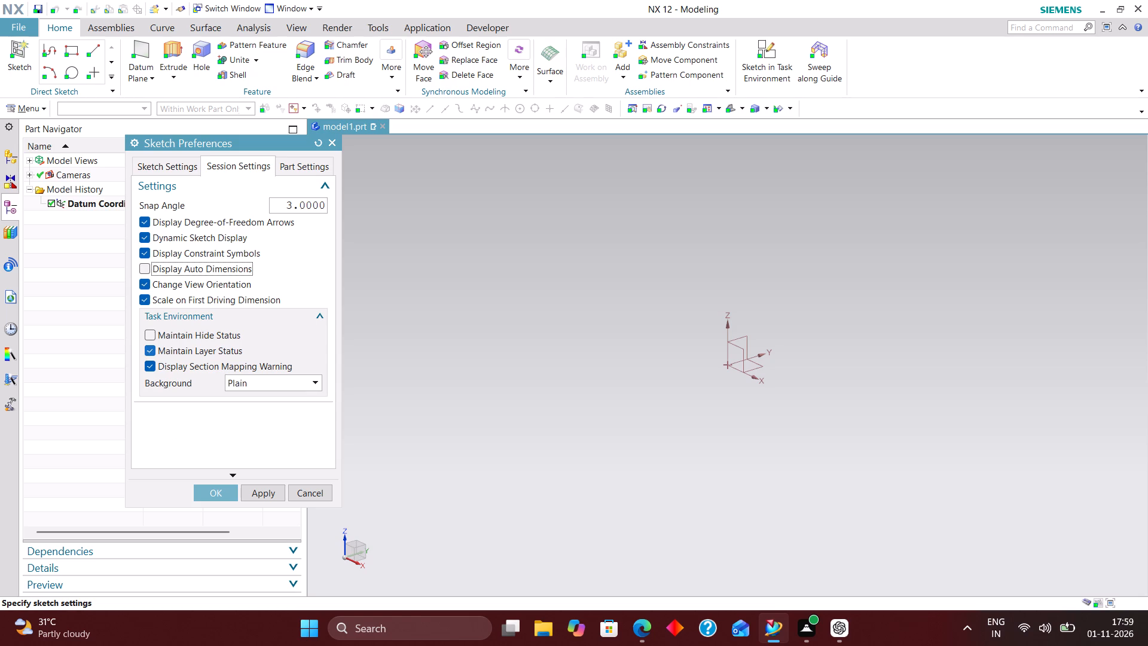
left_click(210, 492)
Sketch a rectangle about 93 mm wide enclosing the origin on the YZ datum plane in the sketch task environment.
left_click(764, 42)
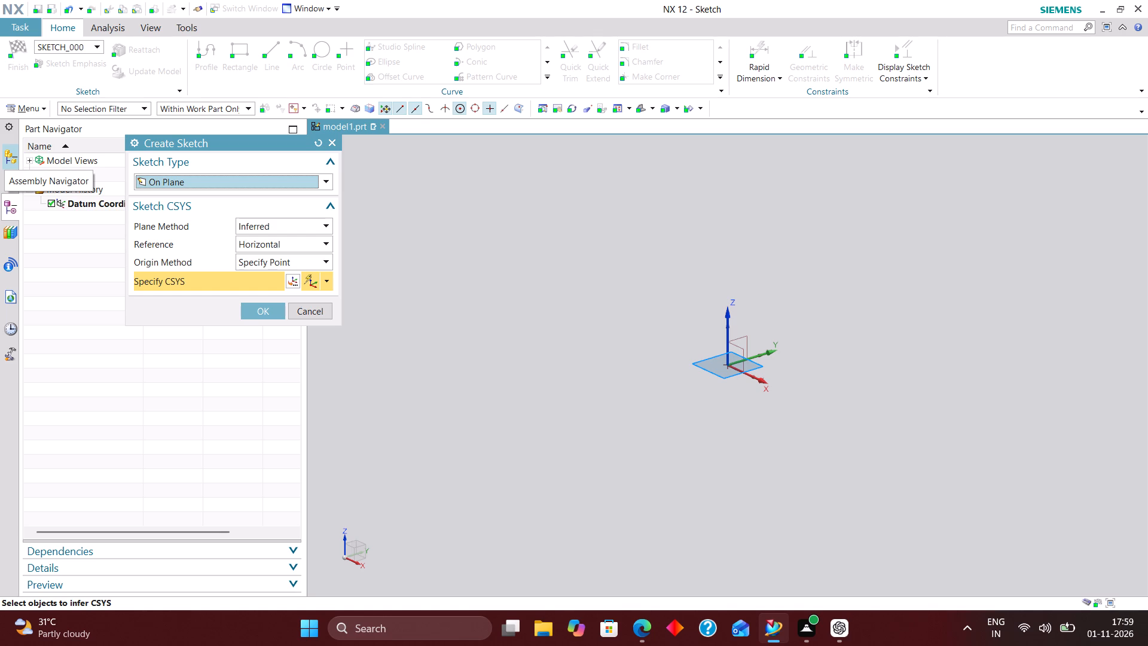
left_click(750, 333)
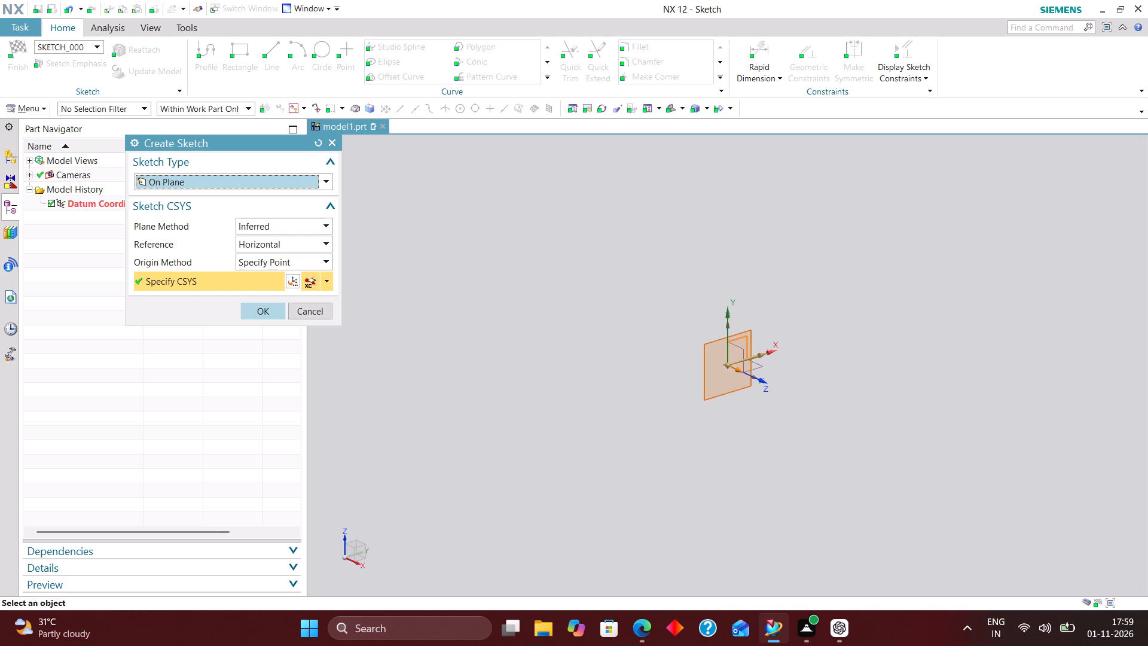
left_click(255, 306)
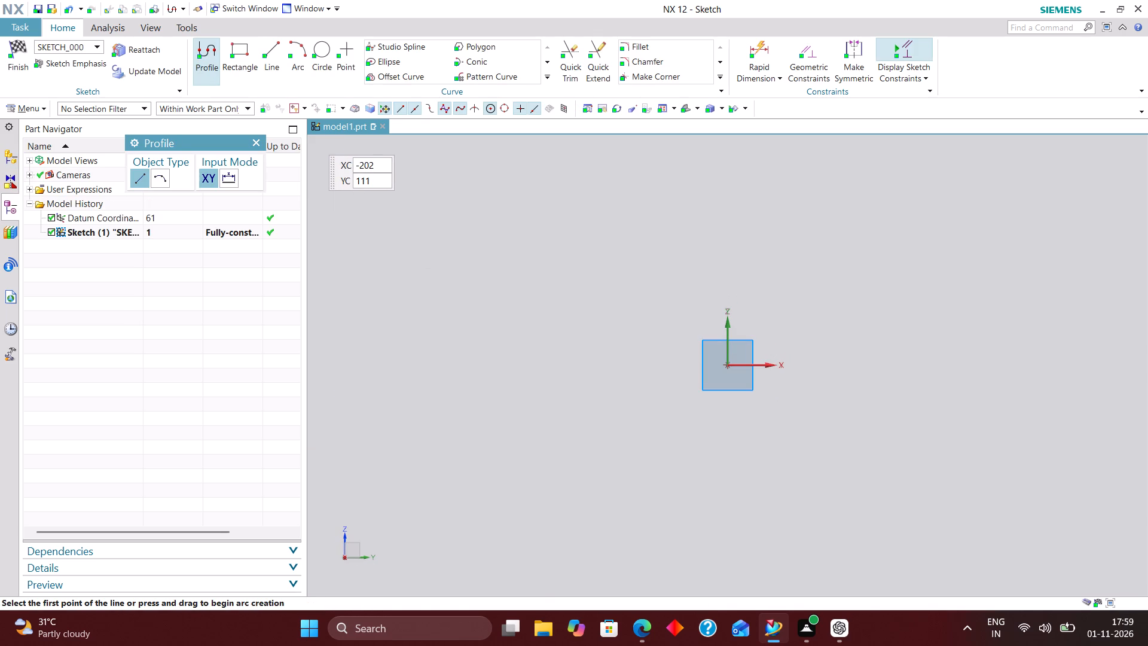
left_click(224, 44)
left_click(647, 270)
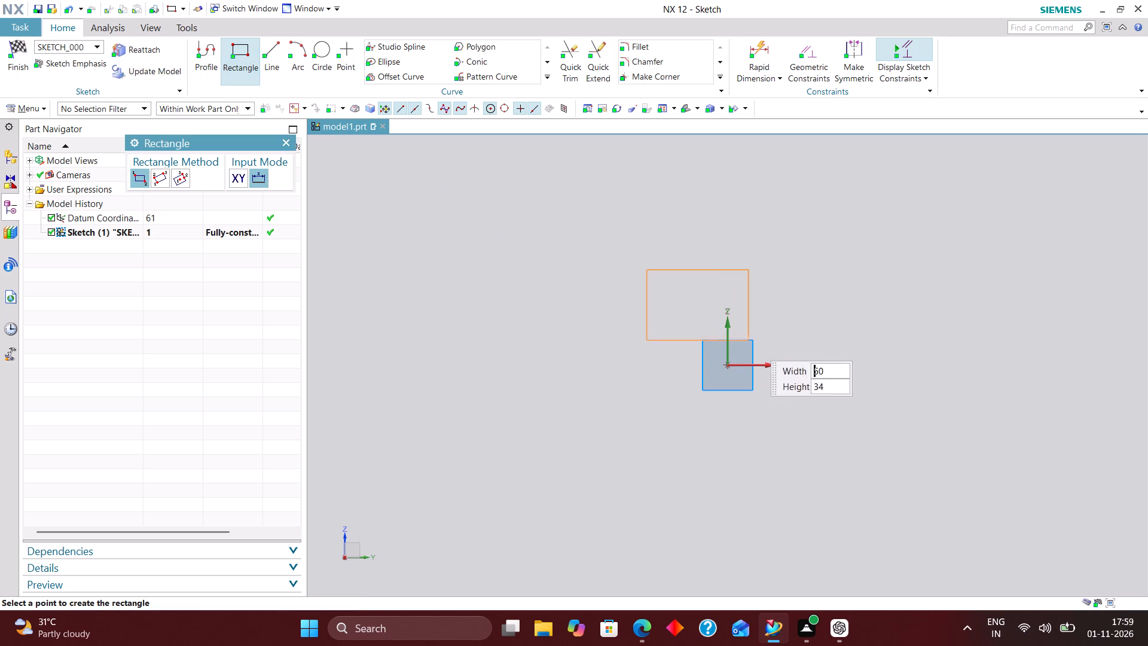
left_click(841, 431)
Centre the rectangle on the origin with midpoint constraints between its top edge and the vertical axis and its right edge and the horizontal axis.
left_click(815, 70)
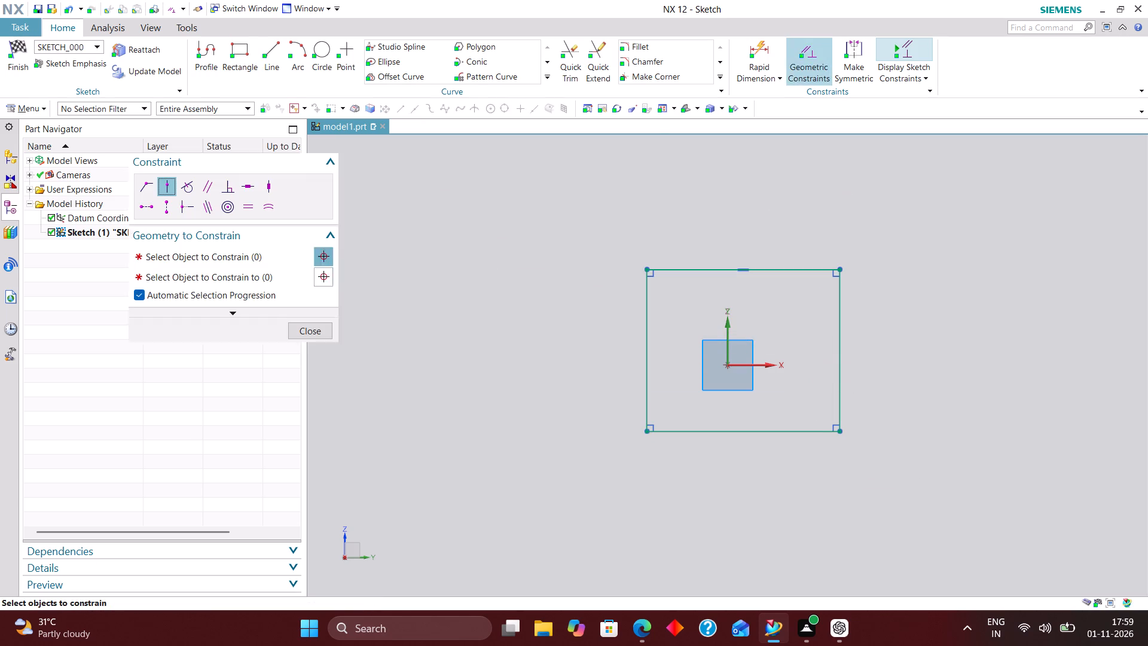
left_click(744, 270)
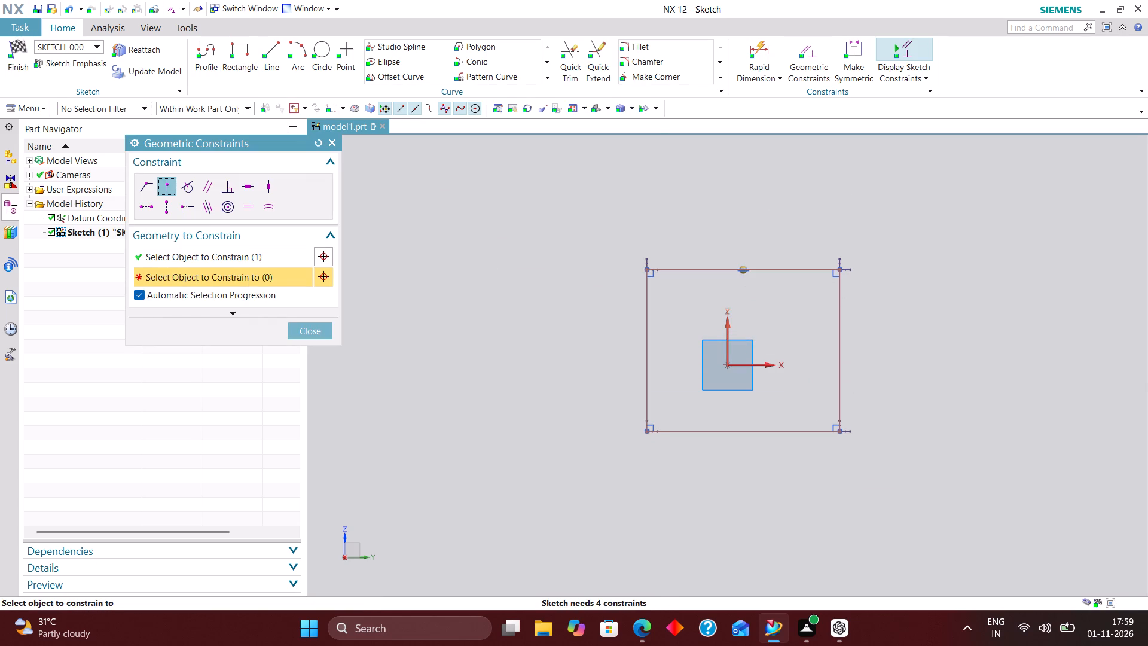
left_click(726, 331)
left_click(823, 351)
left_click(765, 365)
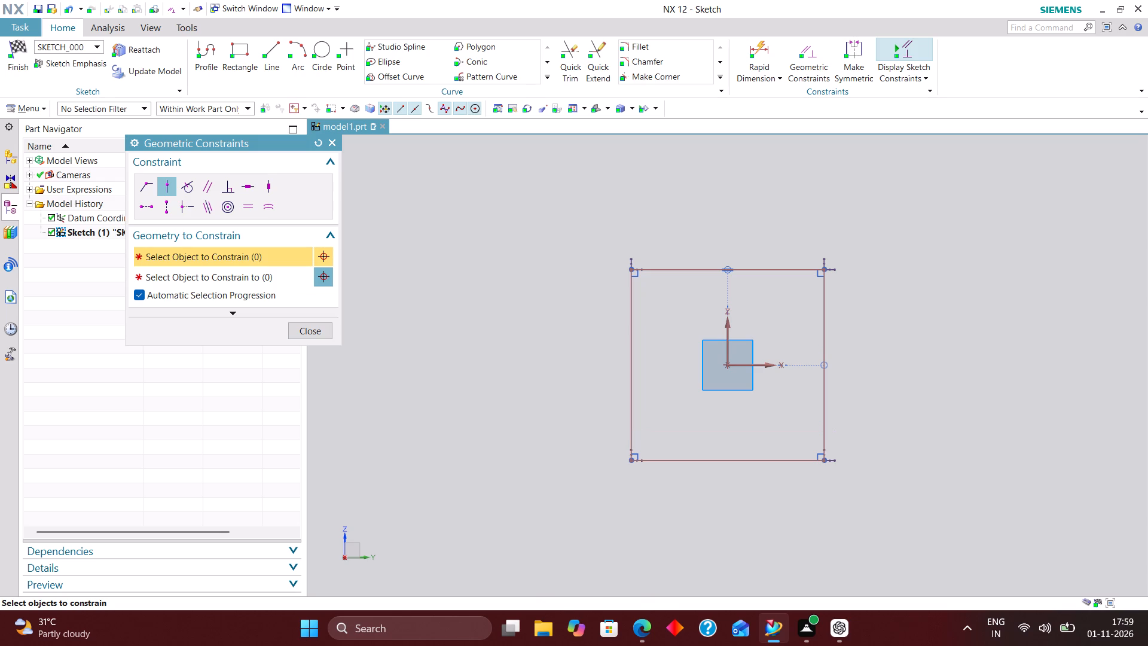
left_click(315, 331)
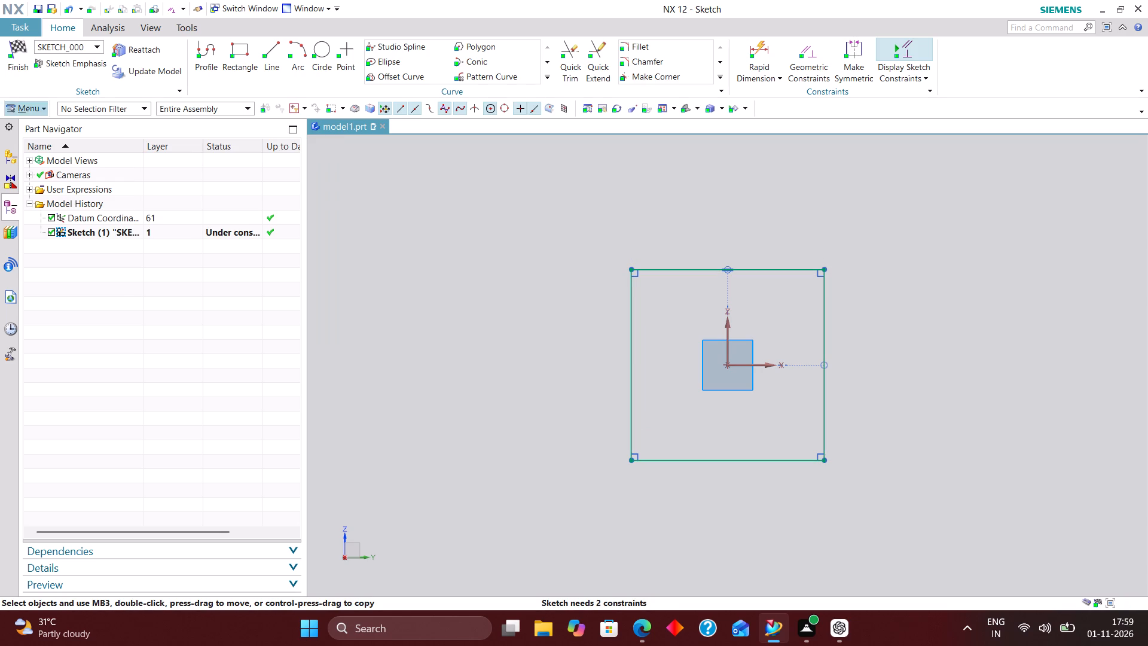
Dimension the rectangle's width as 50+40 mm.
left_click(752, 47)
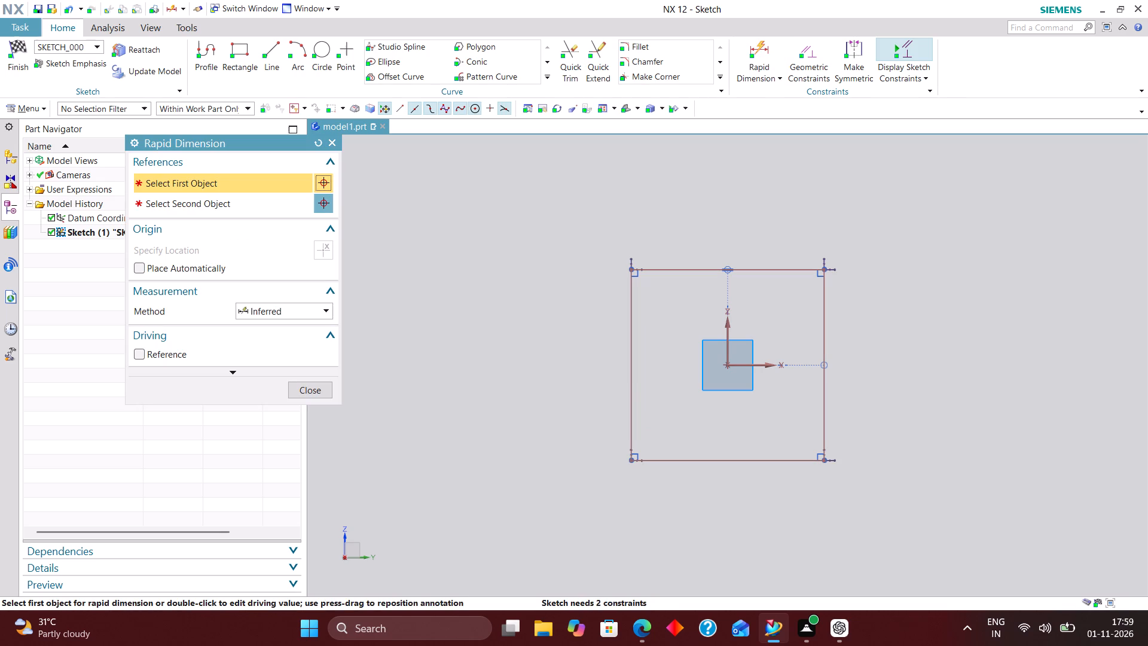
left_click(780, 462)
left_click(731, 496)
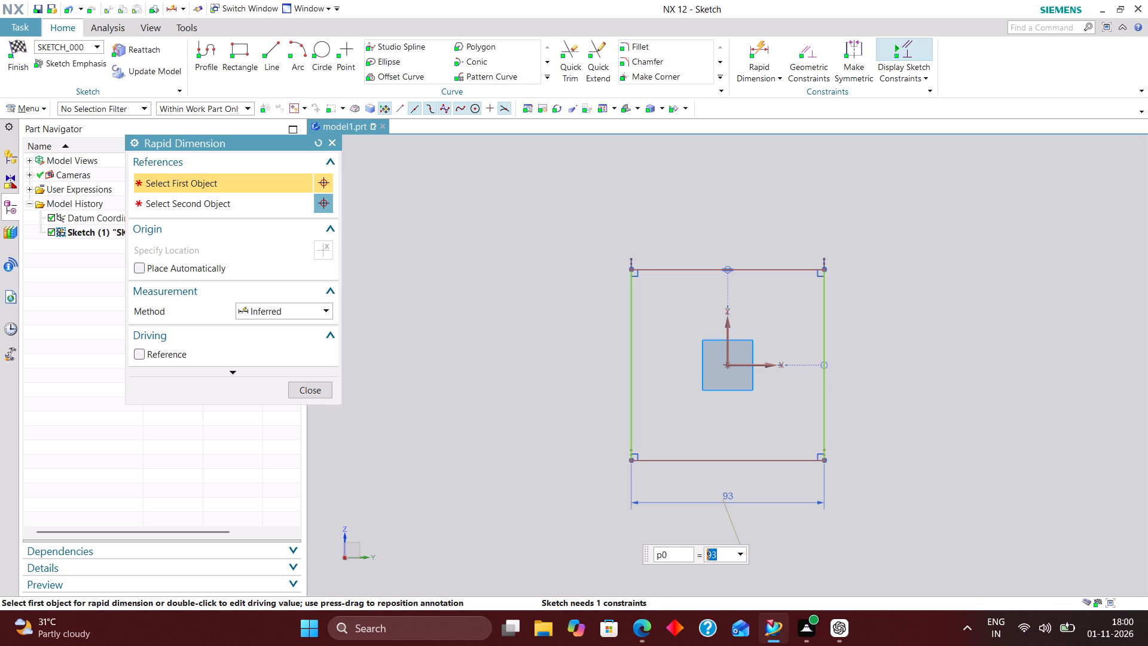
type("50")
key("plus")
type("40")
key("Return")
Dimension the rectangle's height as 40 mm and finish the sketch.
left_click(821, 407)
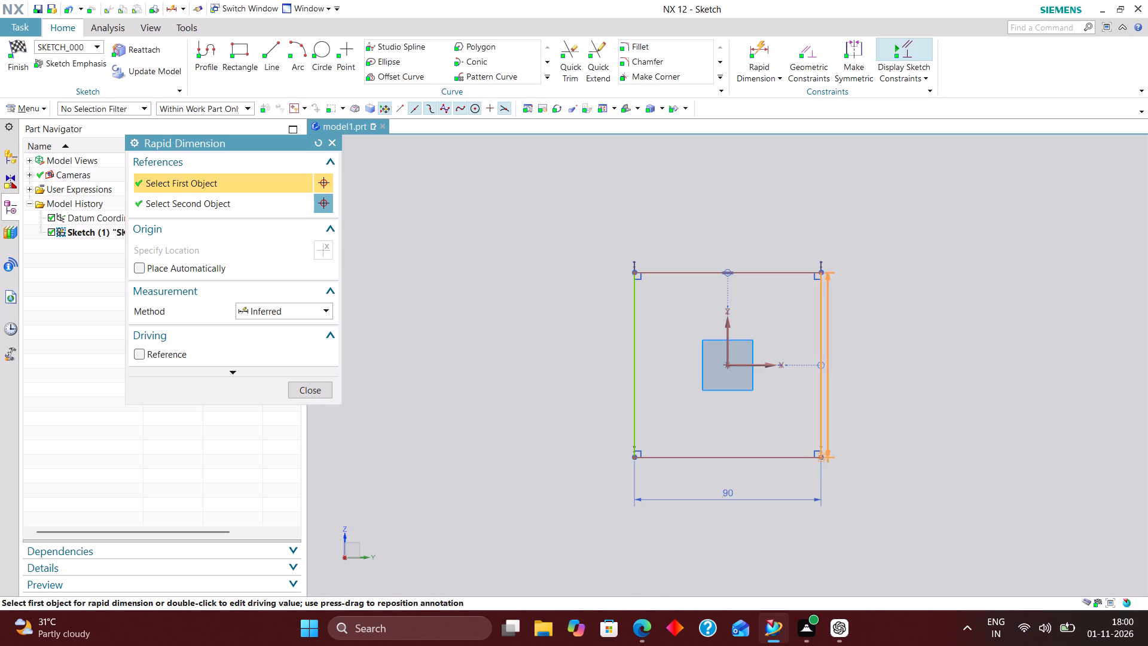
left_click(883, 378)
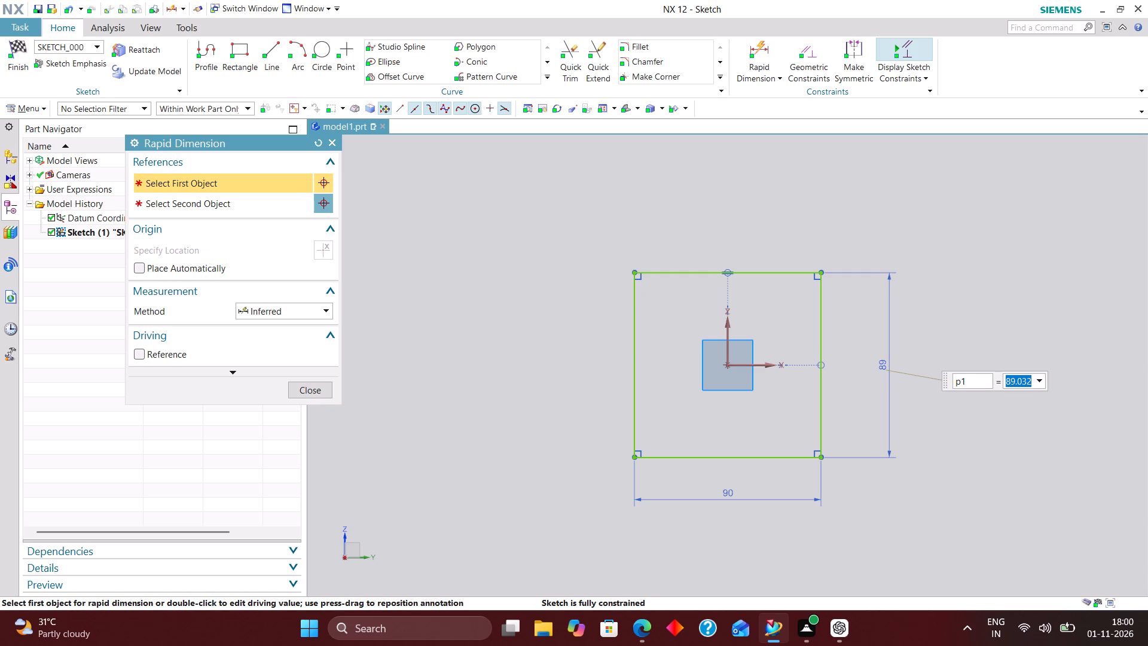
type("40")
key("Return")
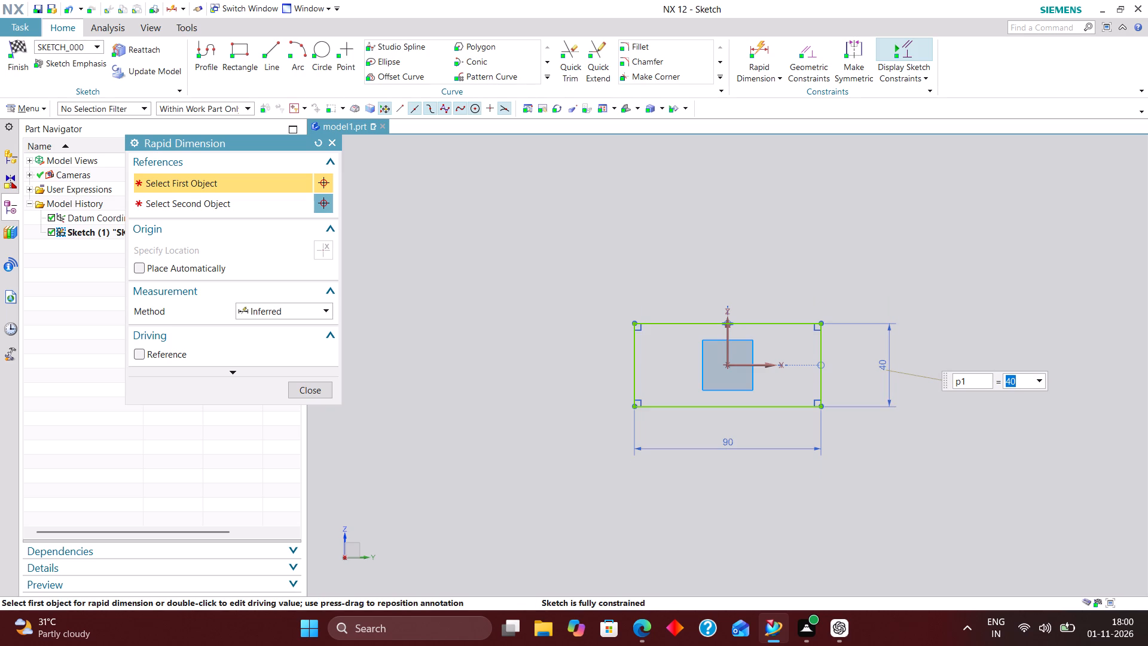
left_click(332, 394)
left_click(24, 56)
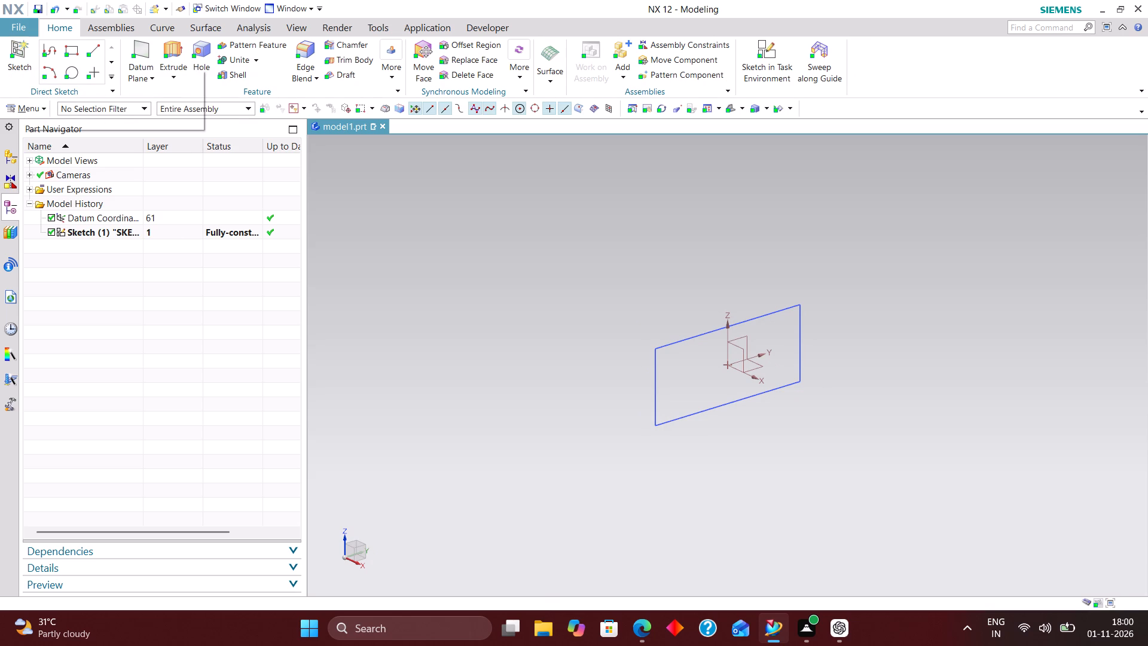
Extrude the rectangle as a new solid block with a symmetric distance of 130/2 mm.
left_click(162, 44)
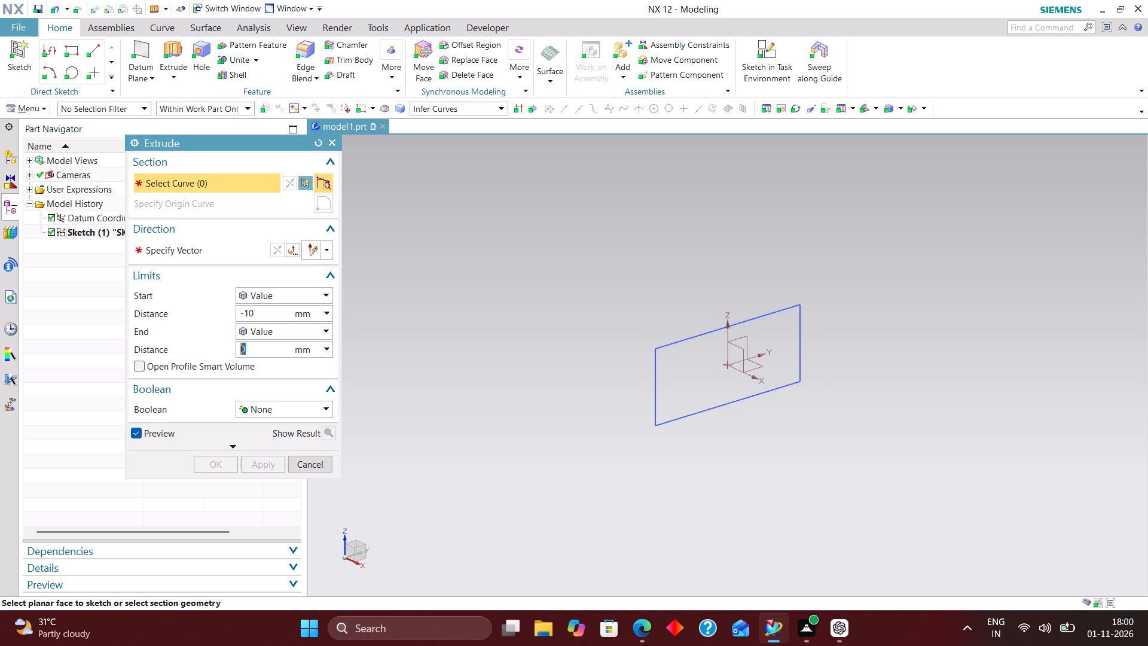
left_click(694, 338)
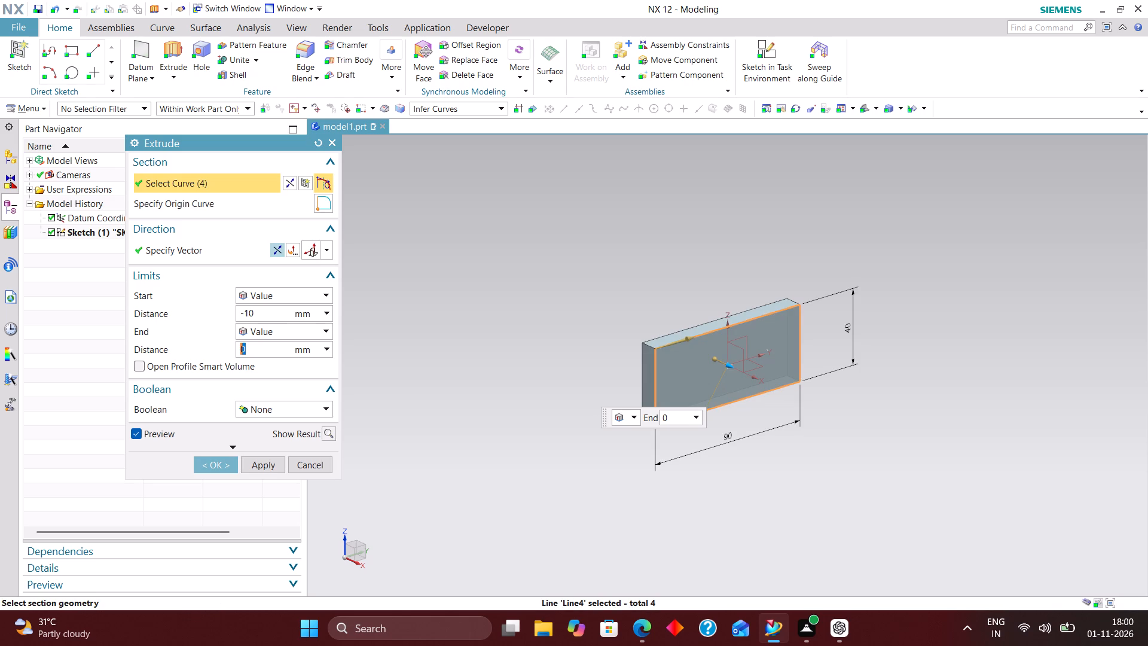
left_click(296, 293)
left_click(290, 328)
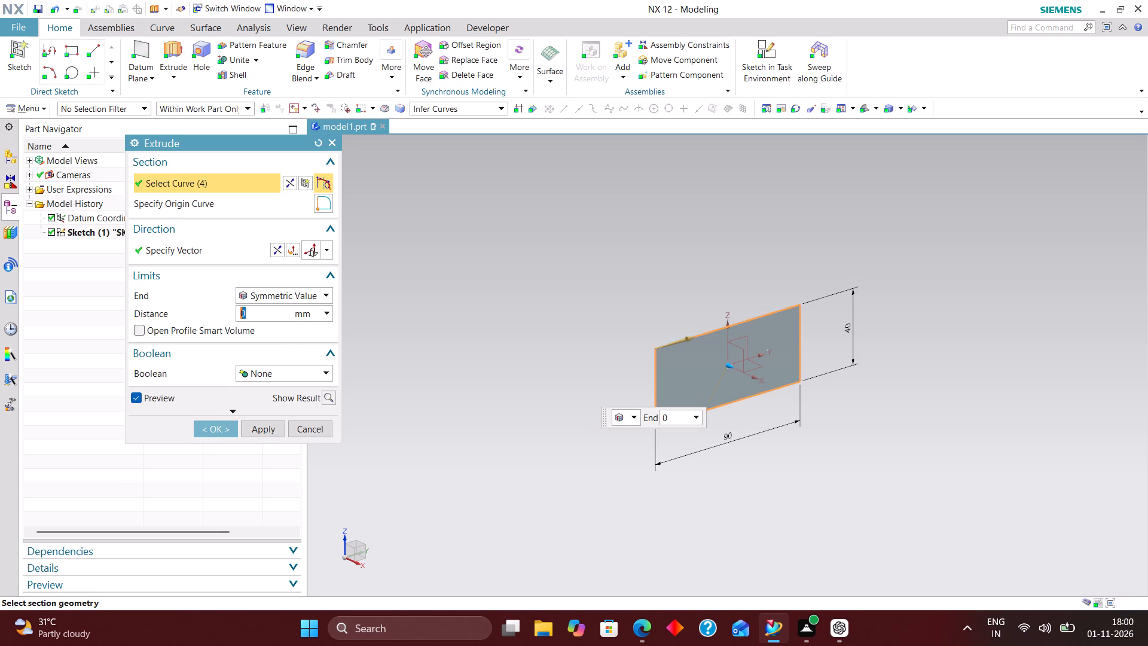
left_click_drag(248, 309, 185, 315)
type("130")
type("/2")
key("Return")
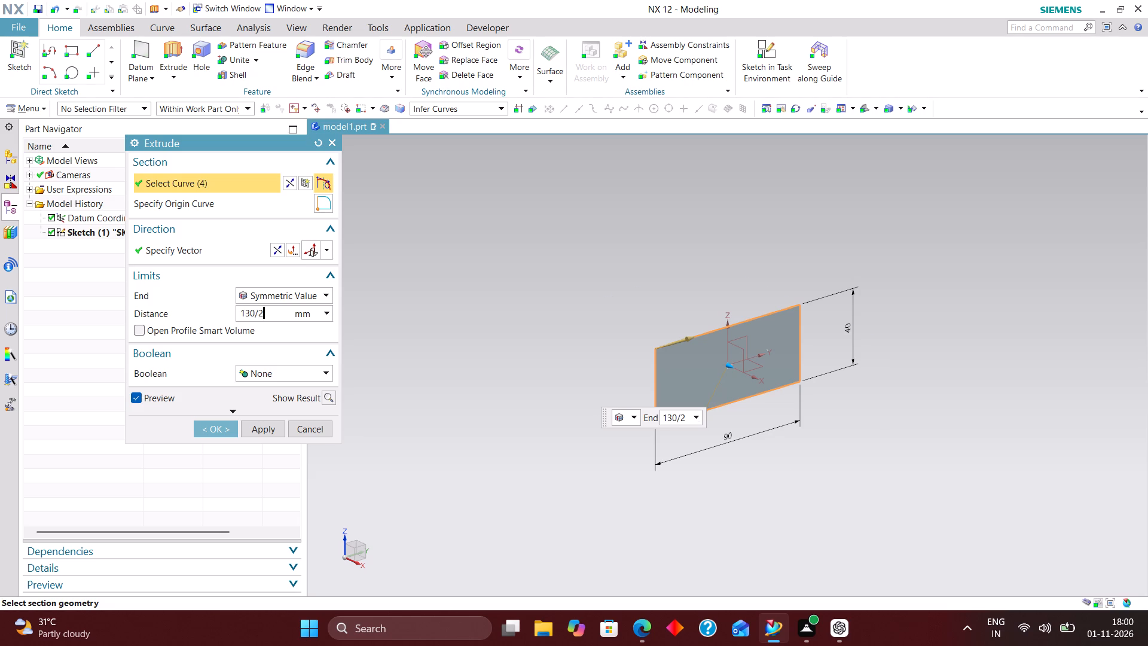
left_click(228, 431)
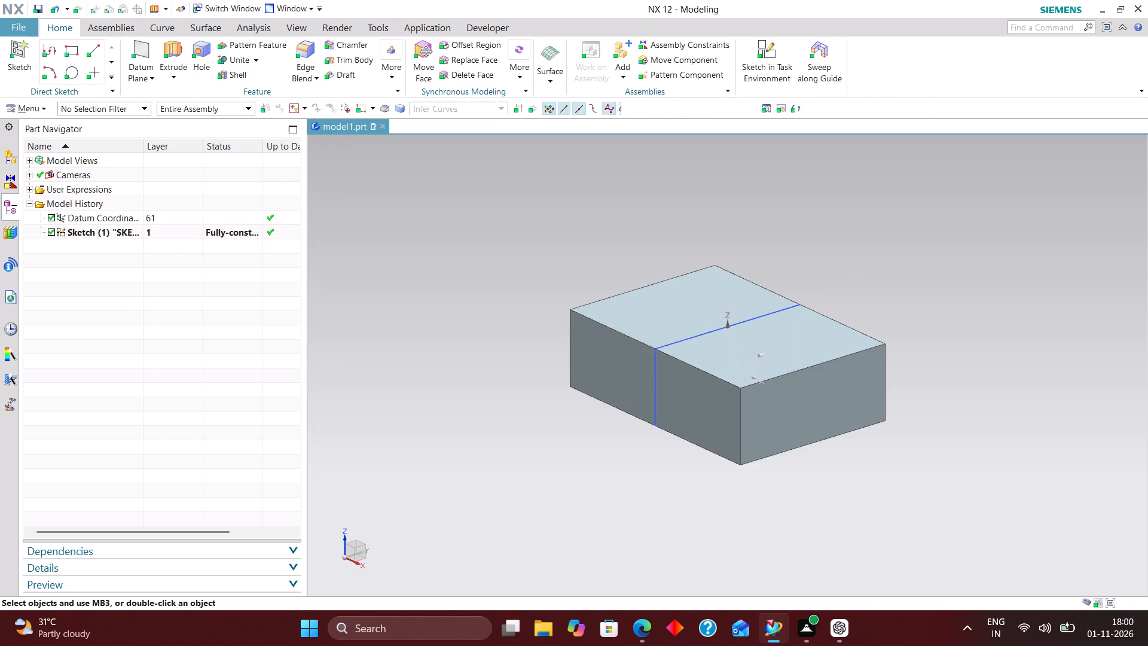
Hide the rectangle sketch inside the extruded block.
right_click_drag(771, 310, 771, 353)
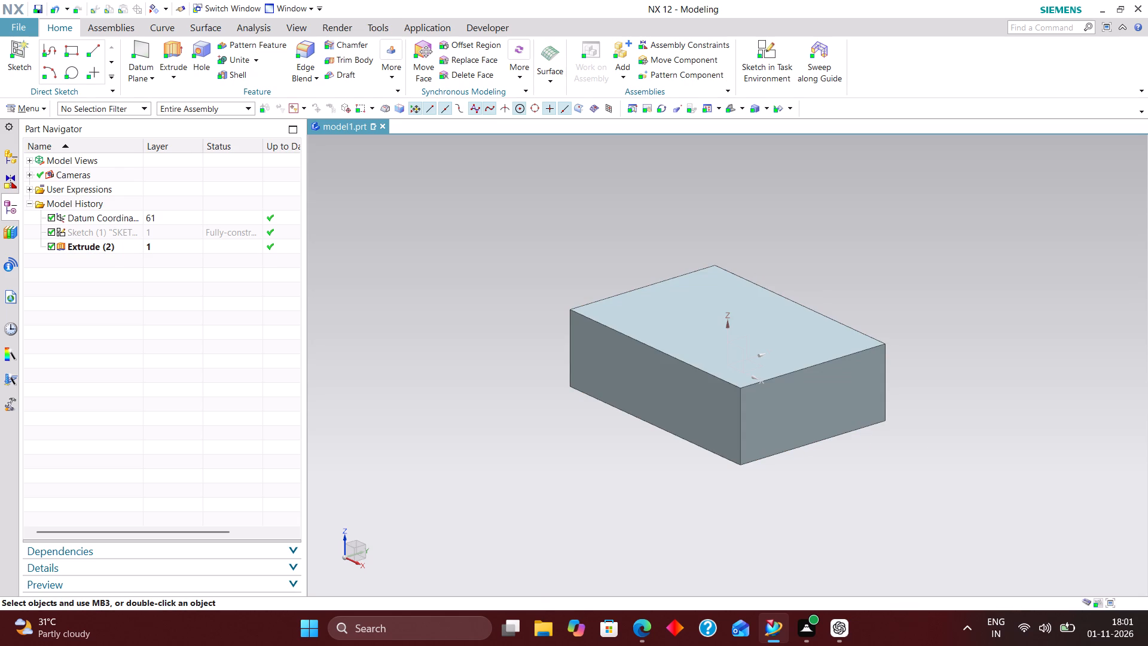
Create a new sketch on the YZ plane of the datum coordinate system.
left_click(774, 53)
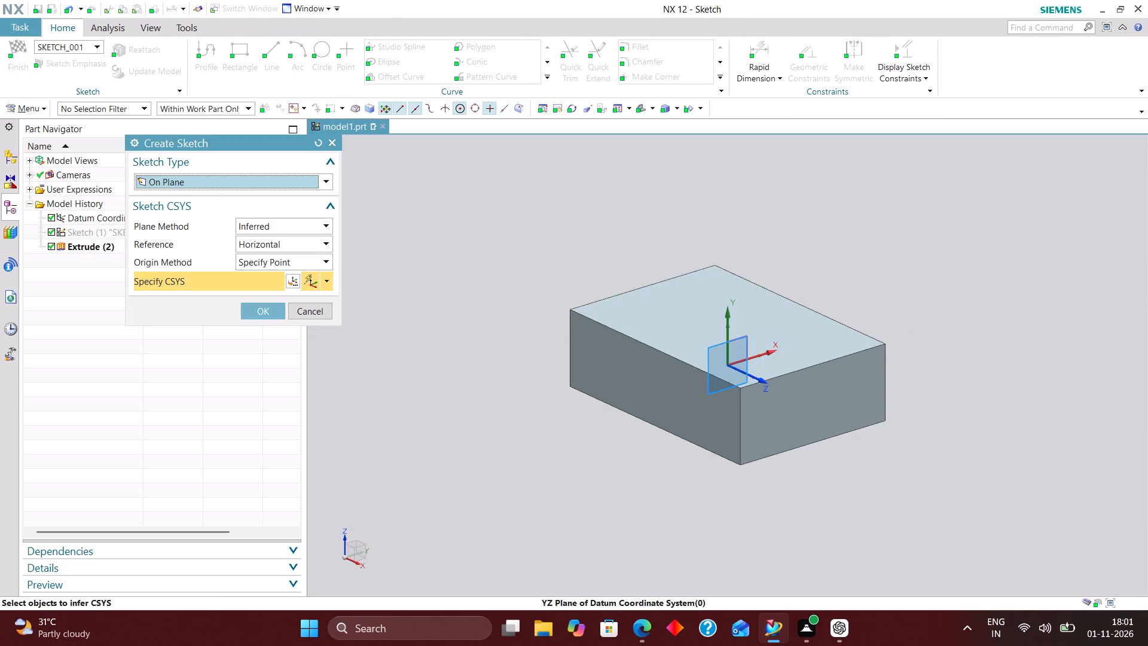
left_click(741, 339)
left_click(252, 307)
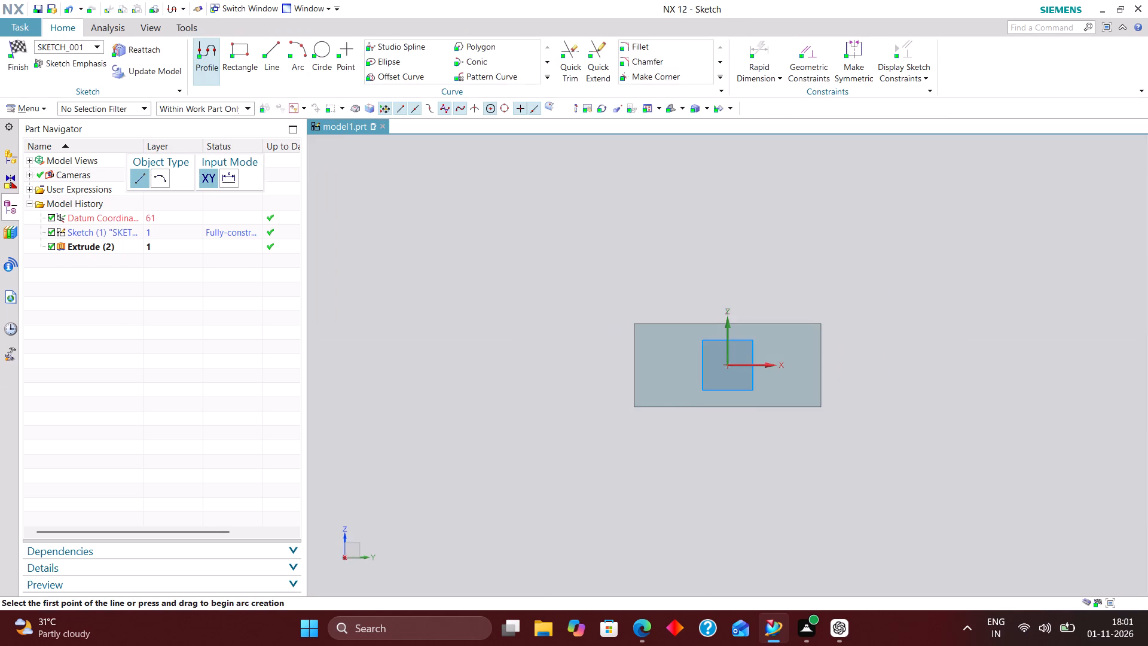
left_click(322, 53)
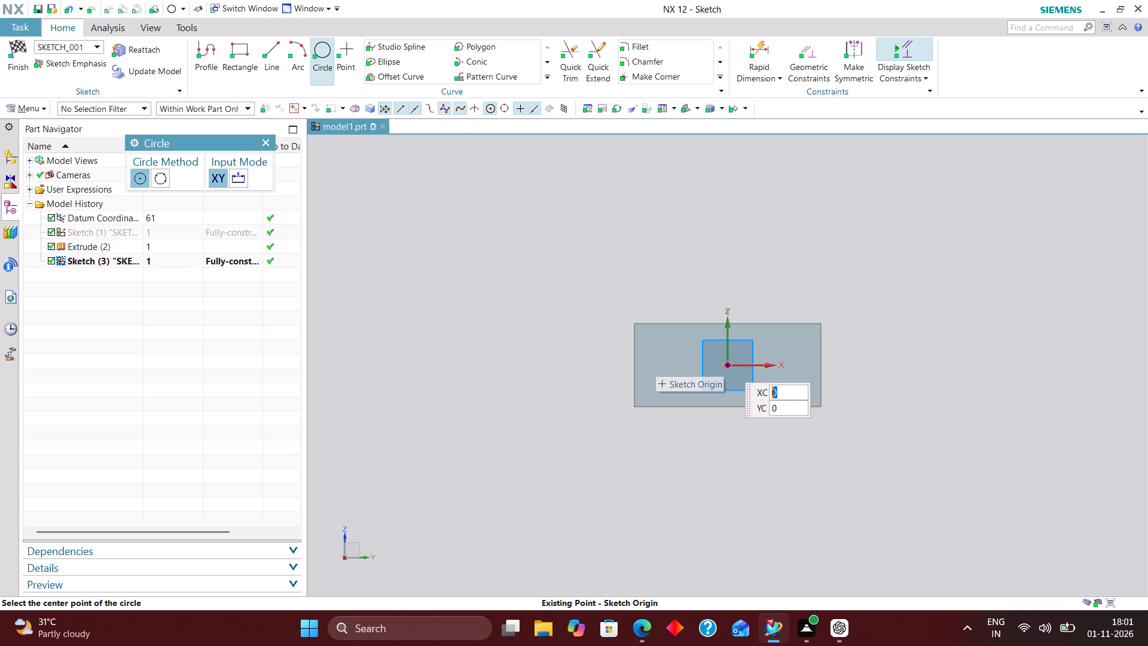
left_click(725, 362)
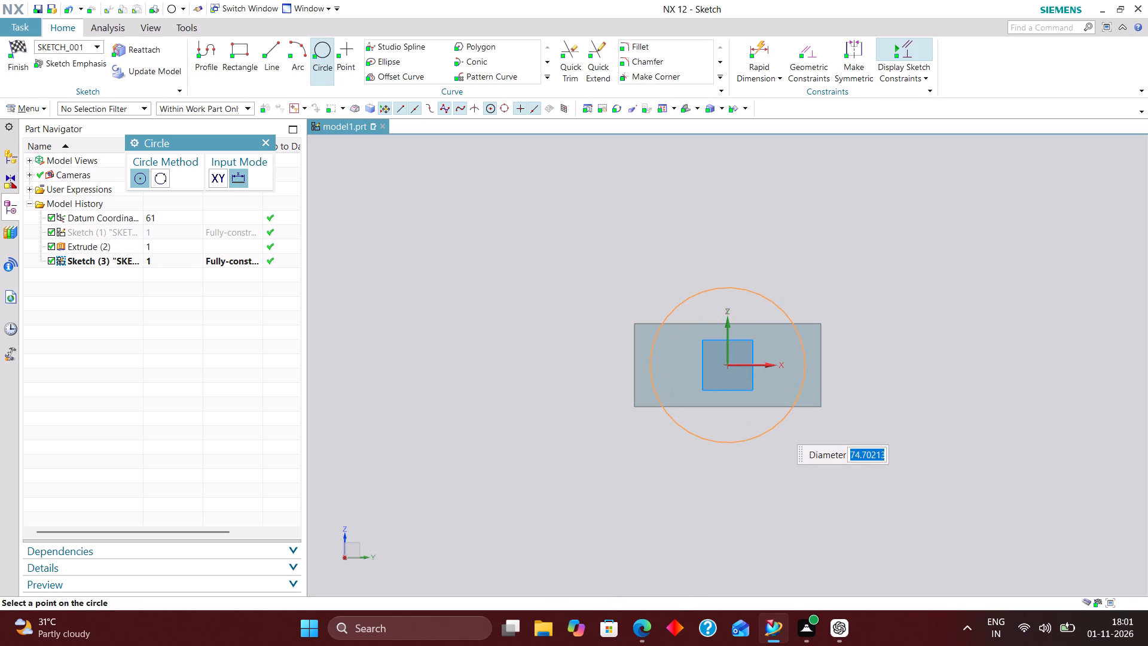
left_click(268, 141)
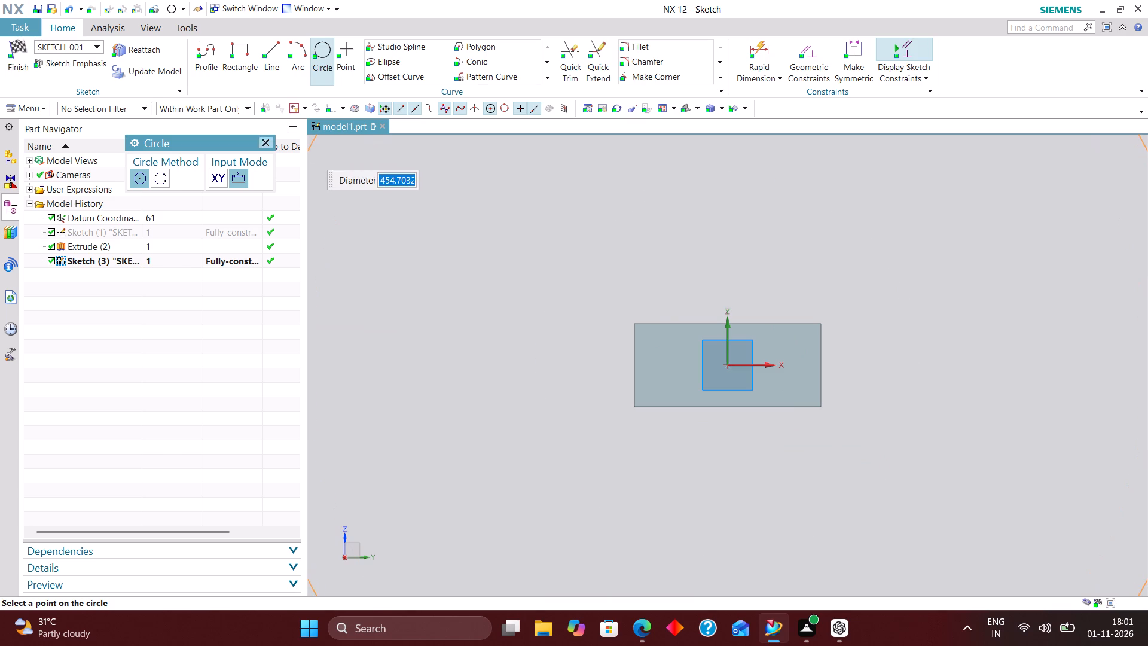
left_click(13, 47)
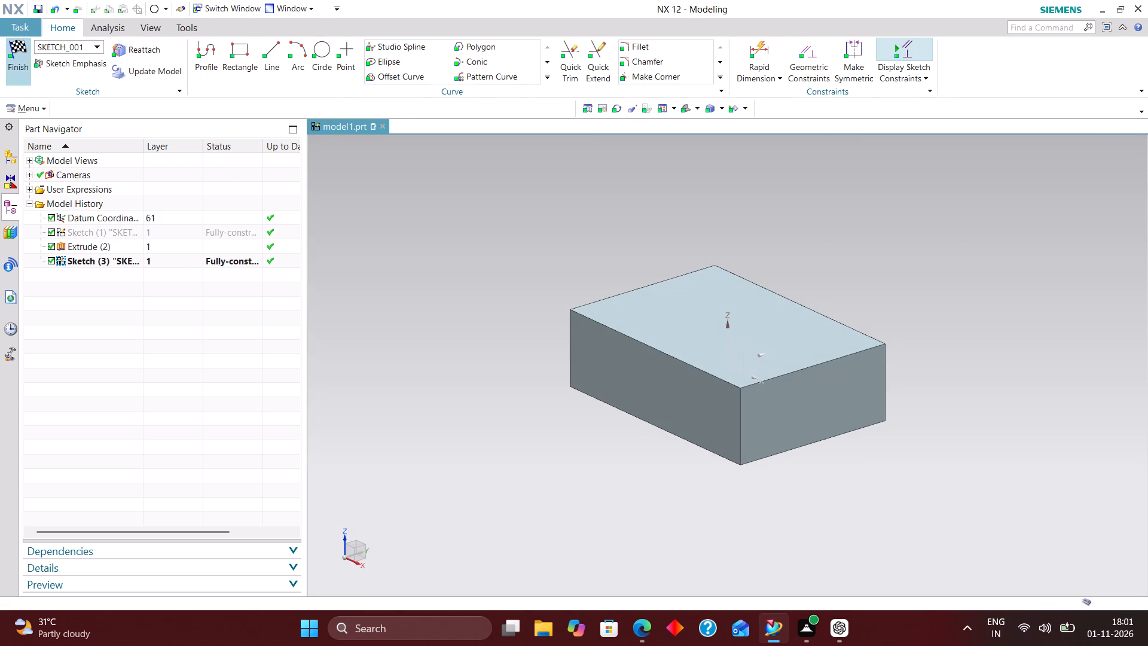
Reopen the block's rectangle sketch and delete the constraint aligning the side edge's midpoint with the horizontal axis.
left_click(177, 233)
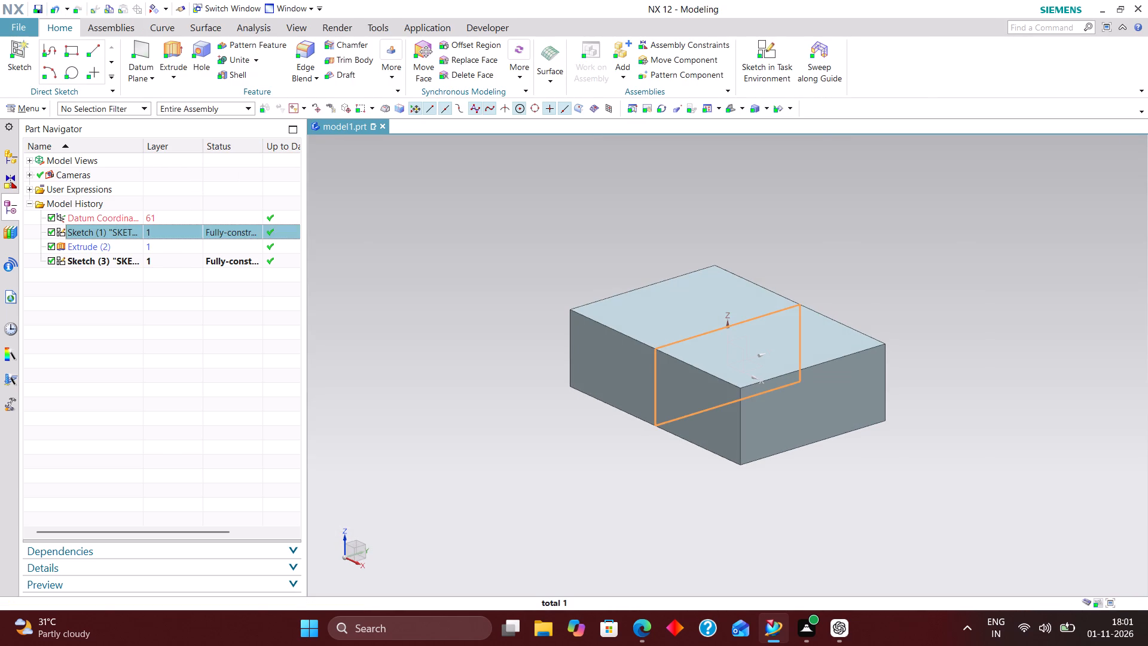
right_click(177, 233)
left_click(230, 305)
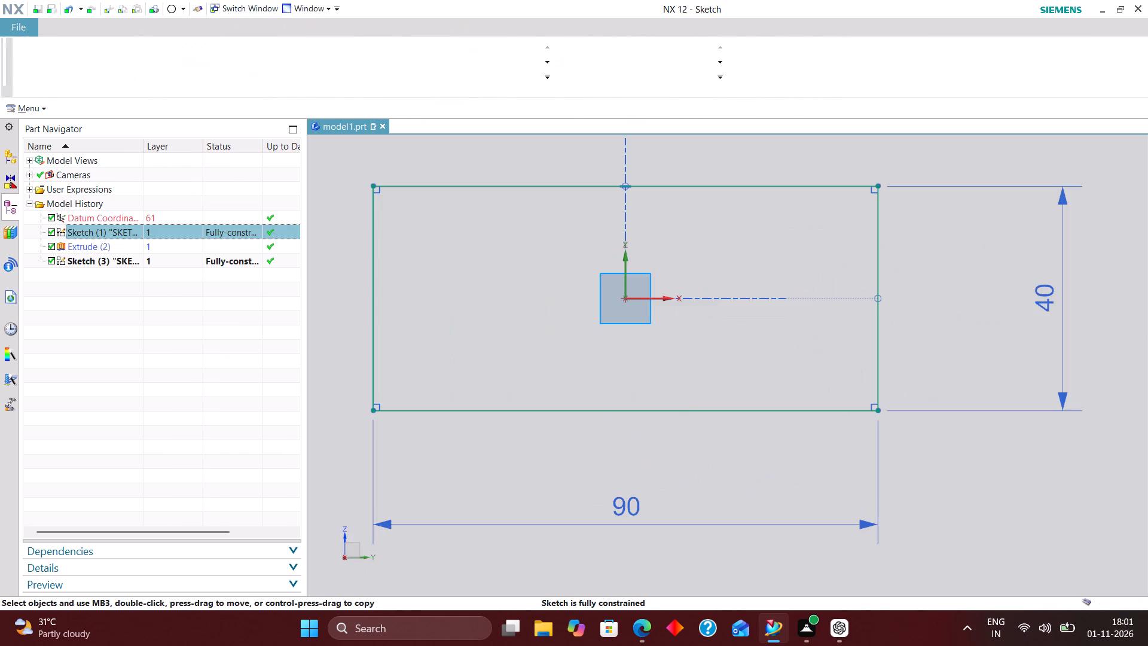
scroll(838, 289, "down", 3)
right_click_drag(848, 294, 807, 294)
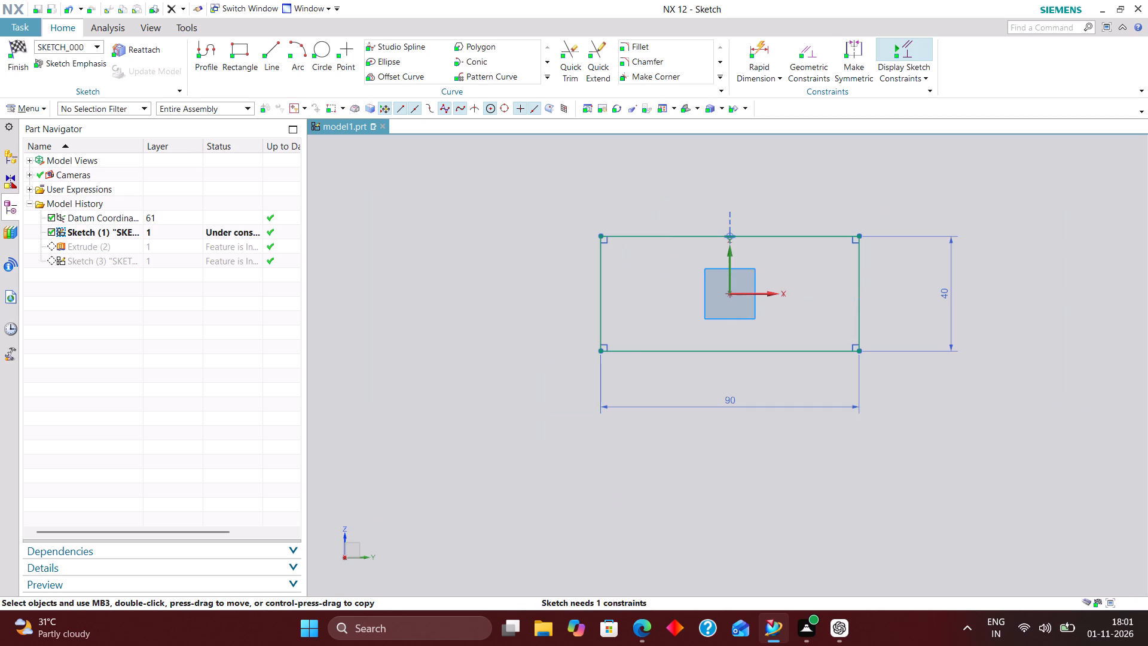
Constrain the rectangle's bottom edge to the horizontal sketch axis using Point on Curve, and finish the sketch.
left_click(805, 51)
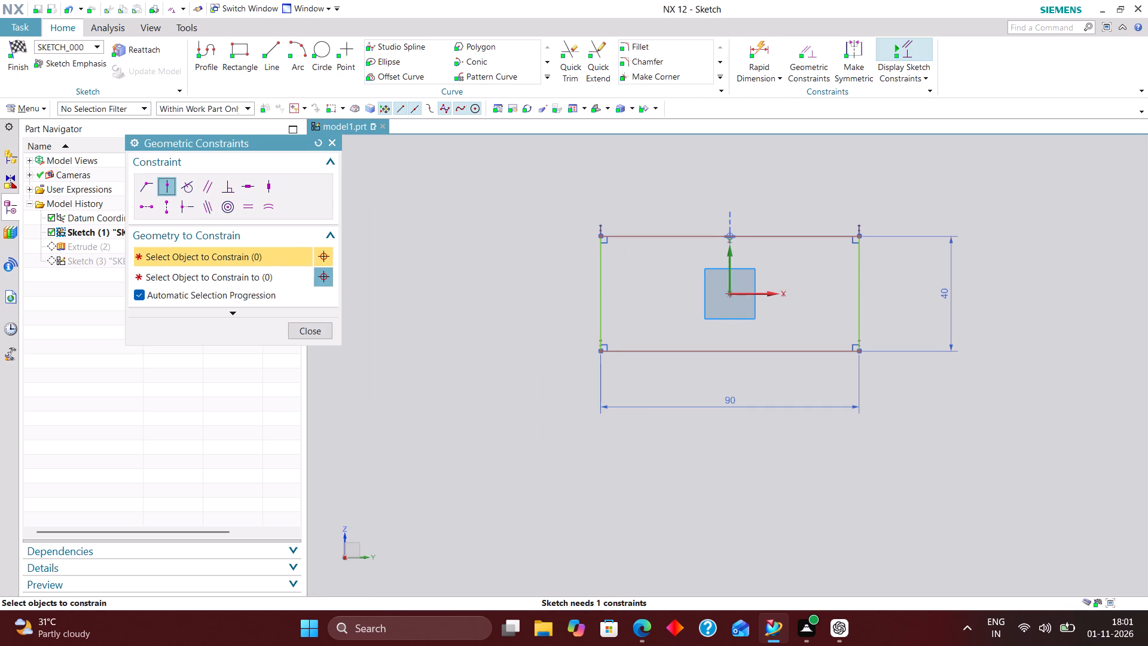
left_click(732, 353)
left_click(767, 294)
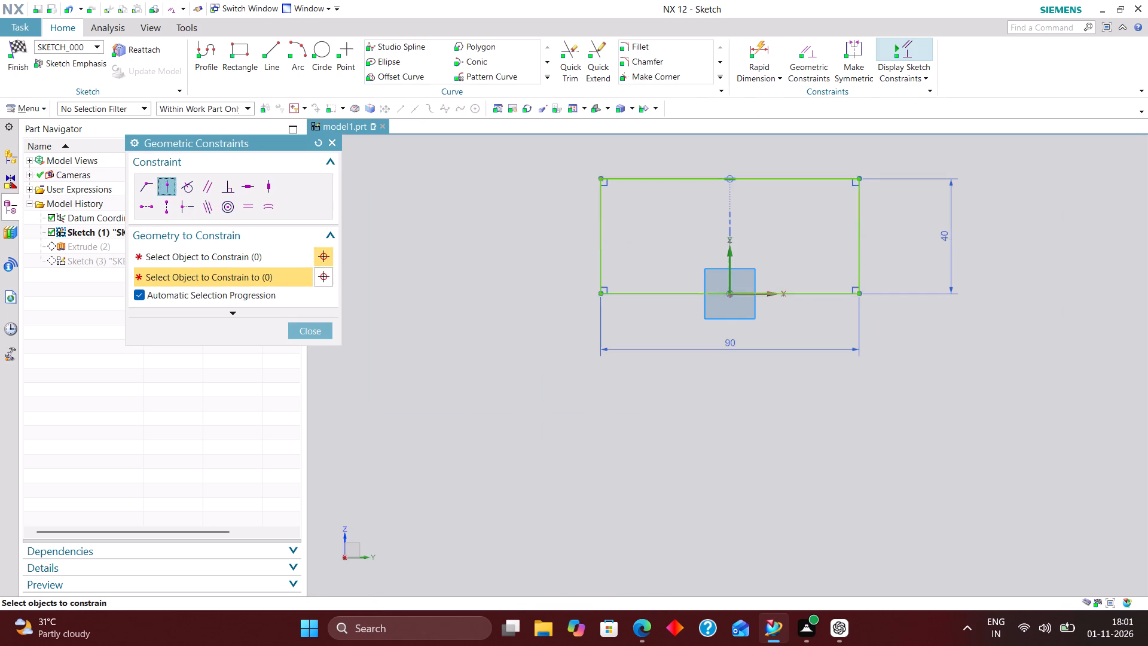
left_click(312, 330)
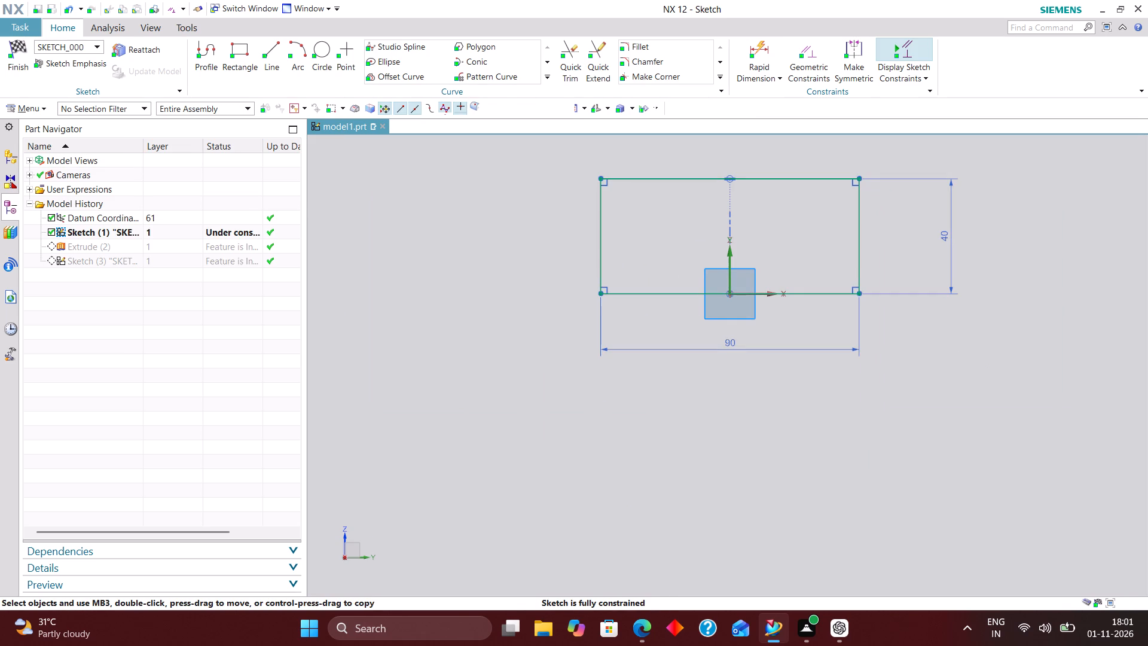
left_click(18, 50)
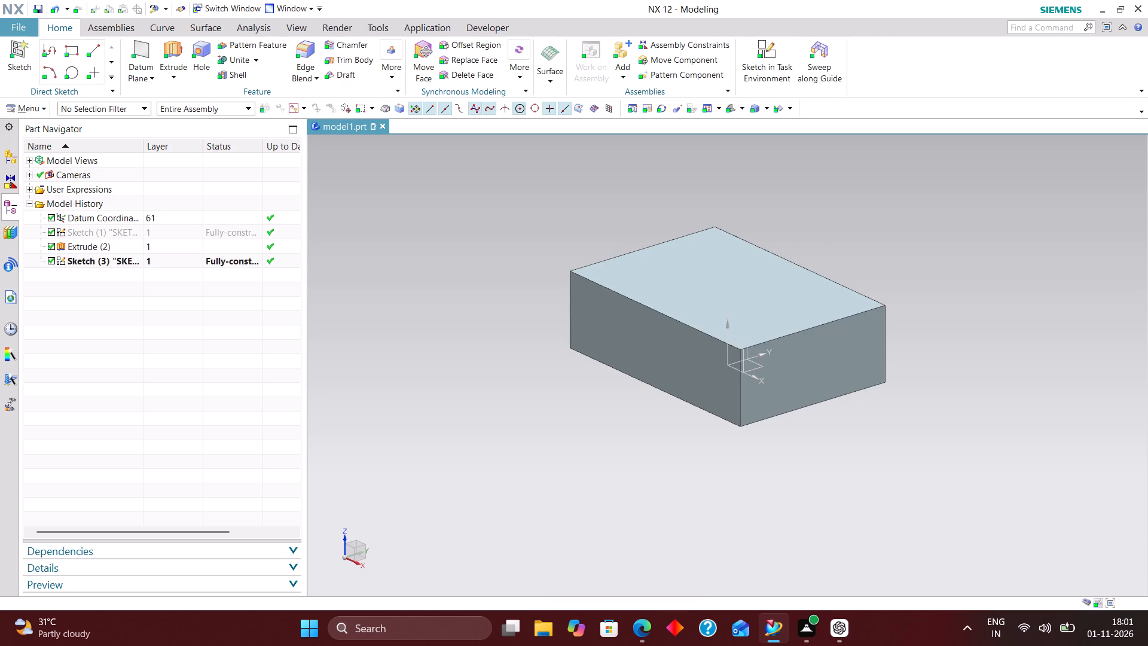
Reopen the empty YZ-plane sketch, draw a 50 mm diameter circle centred on the sketch origin, and finish the sketch.
left_click(774, 44)
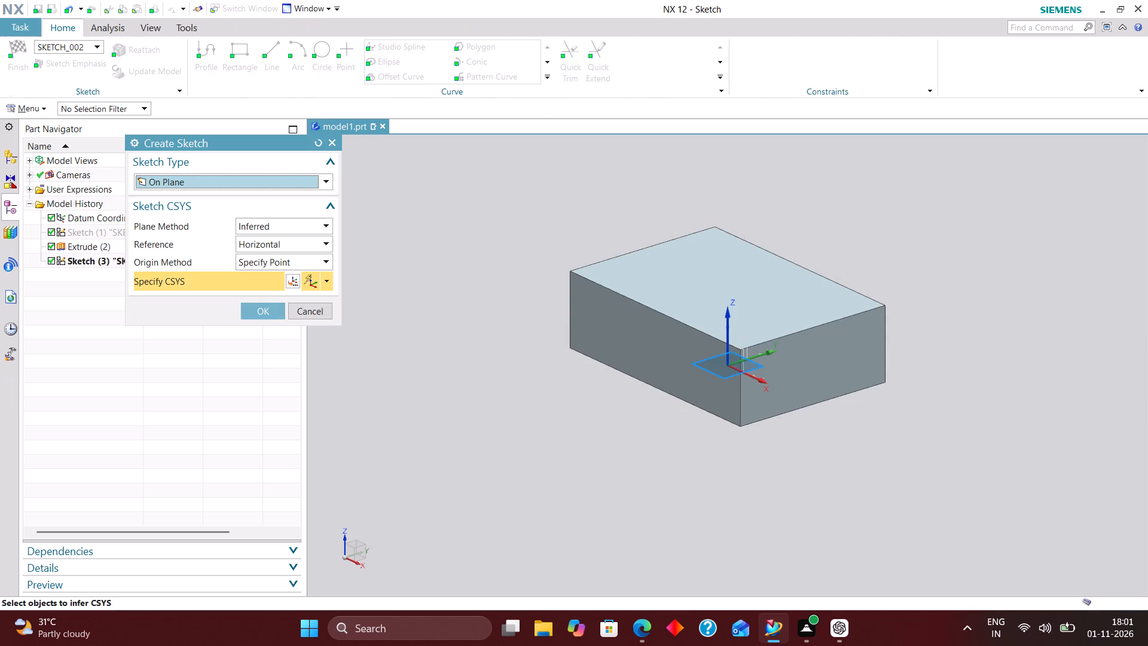
left_click(308, 310)
left_click(187, 266)
right_click(187, 266)
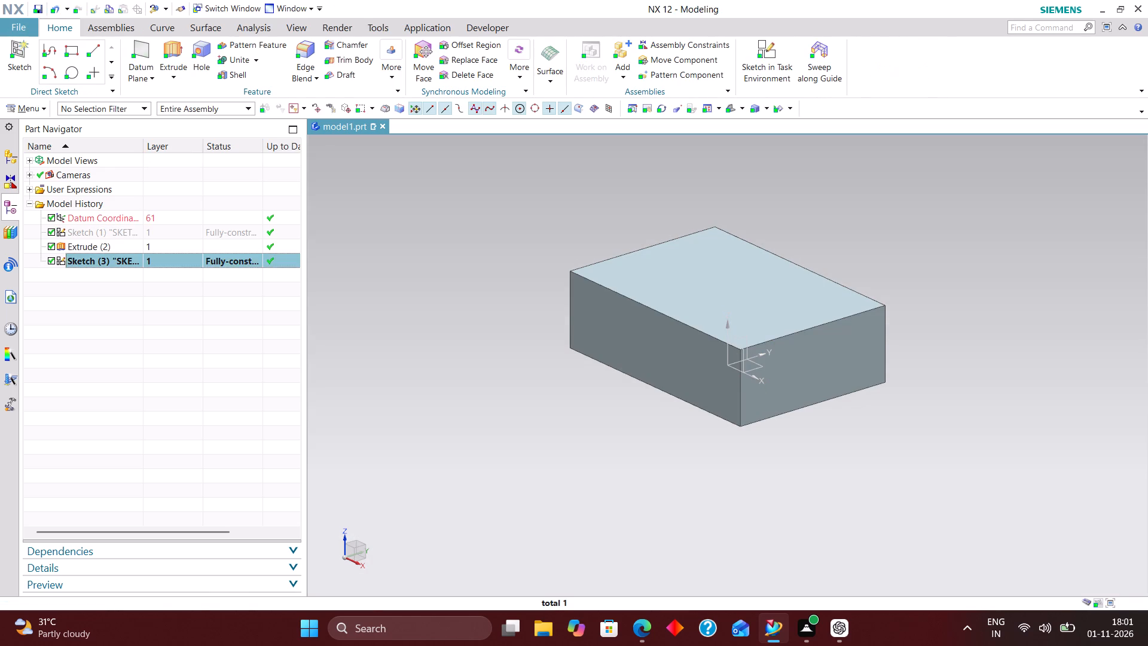
left_click(259, 324)
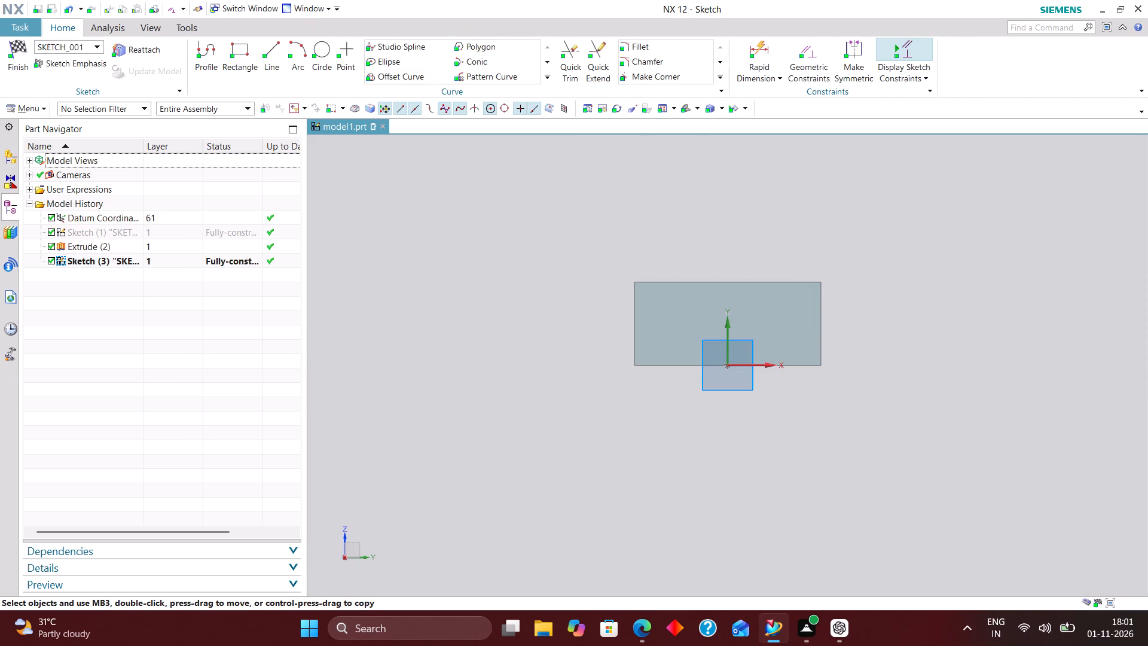
left_click(323, 46)
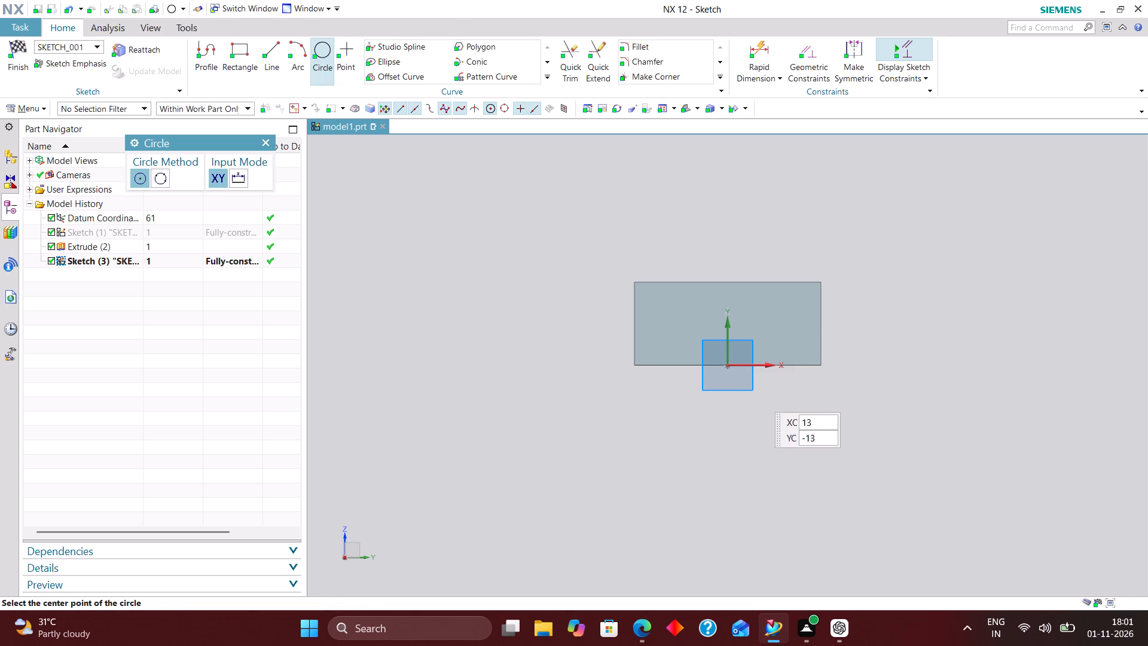
left_click(728, 365)
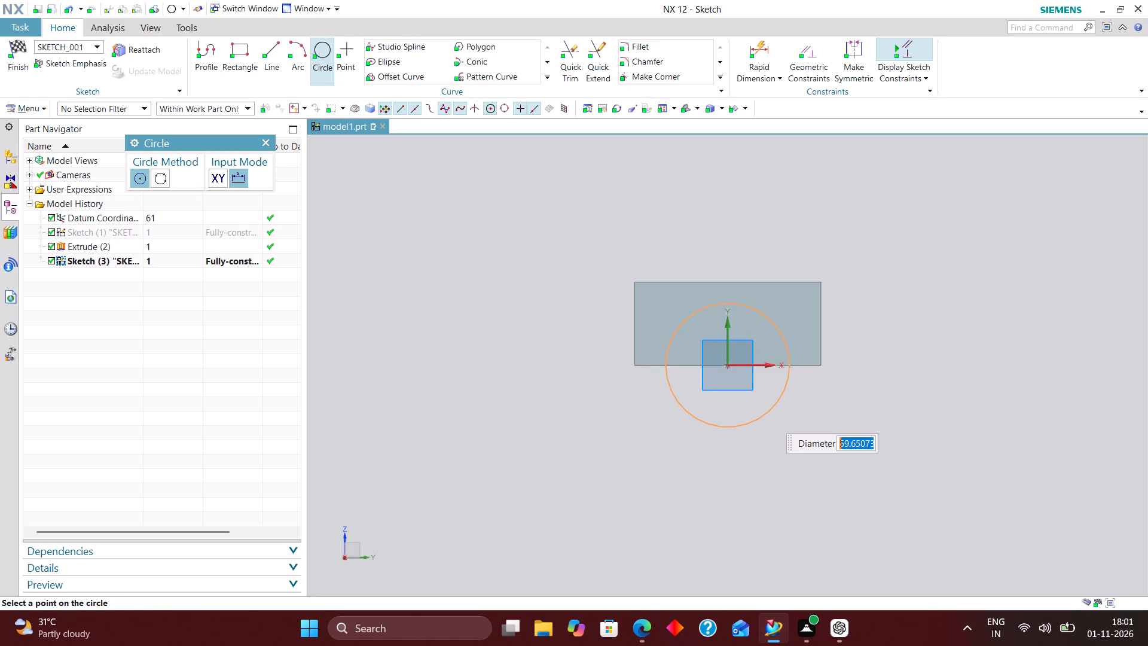
type("50")
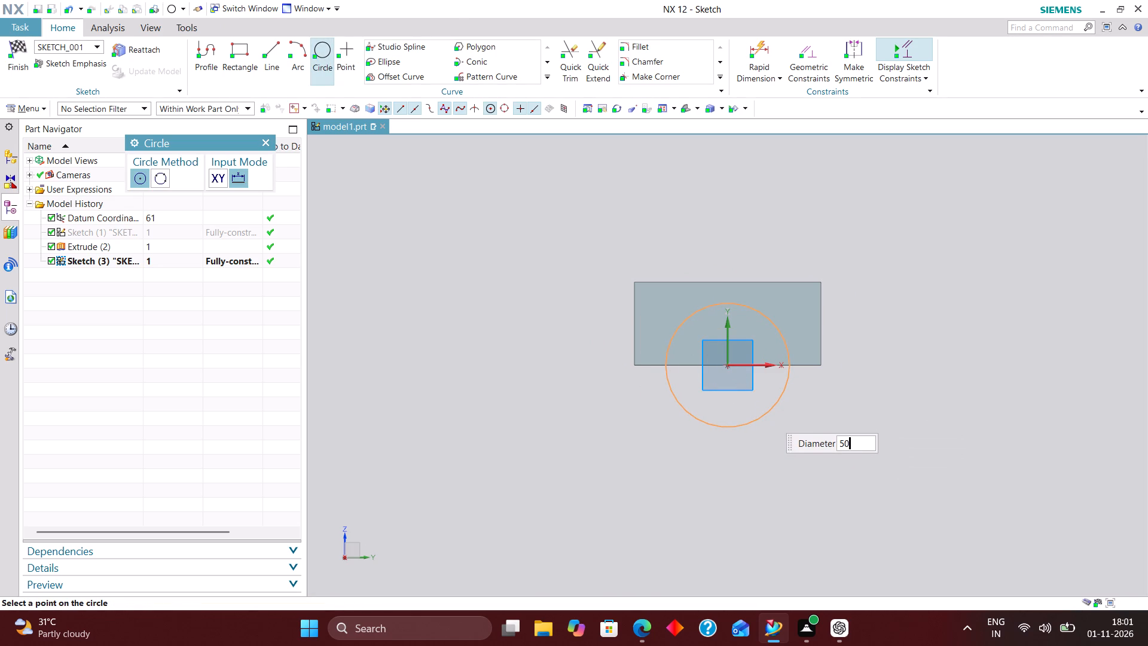
key("Return")
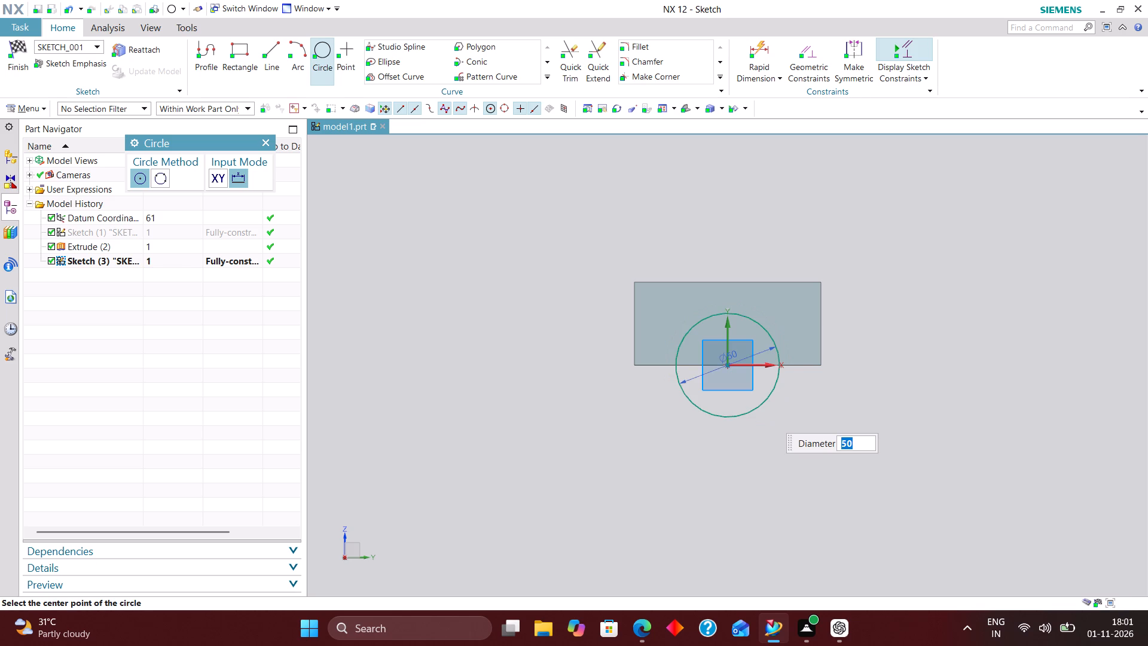
left_click(263, 135)
left_click(267, 139)
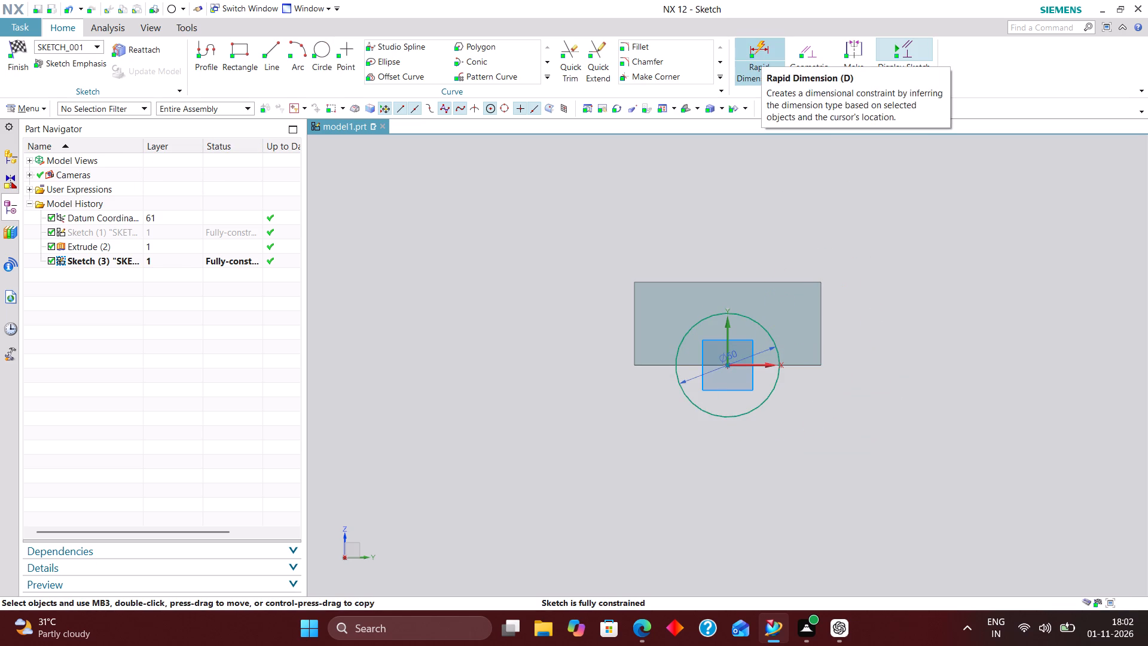
left_click(23, 44)
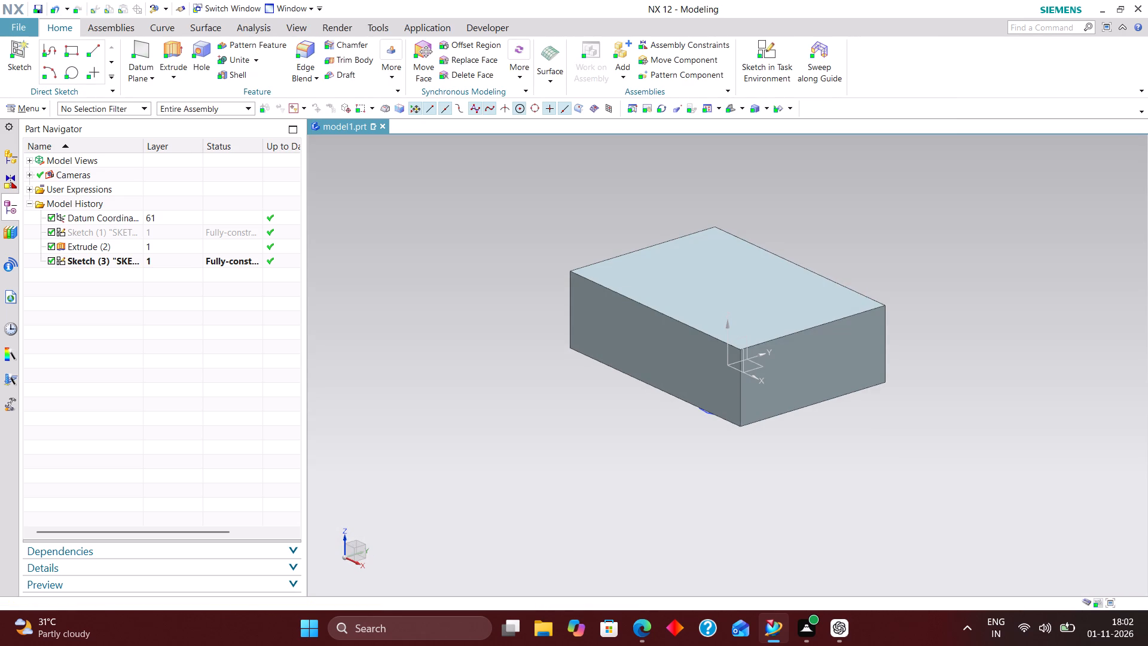
Extrude the circle as a separate cylinder with a 65 mm end distance, pulling its start out beyond the block's rear face.
left_click(185, 56)
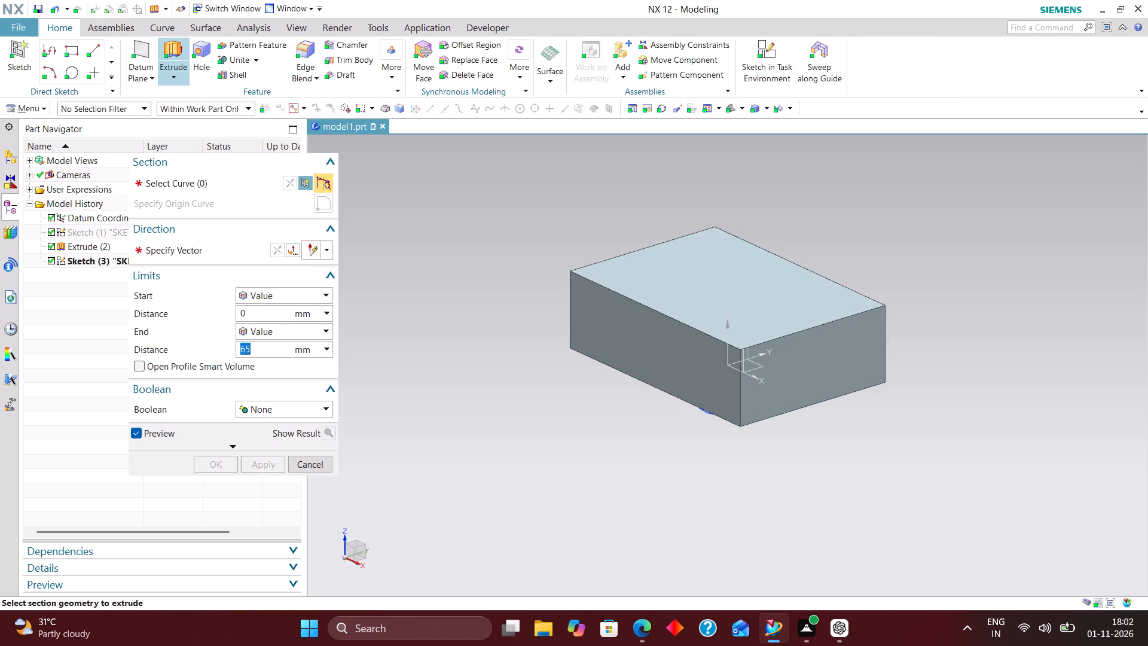
left_click(81, 260)
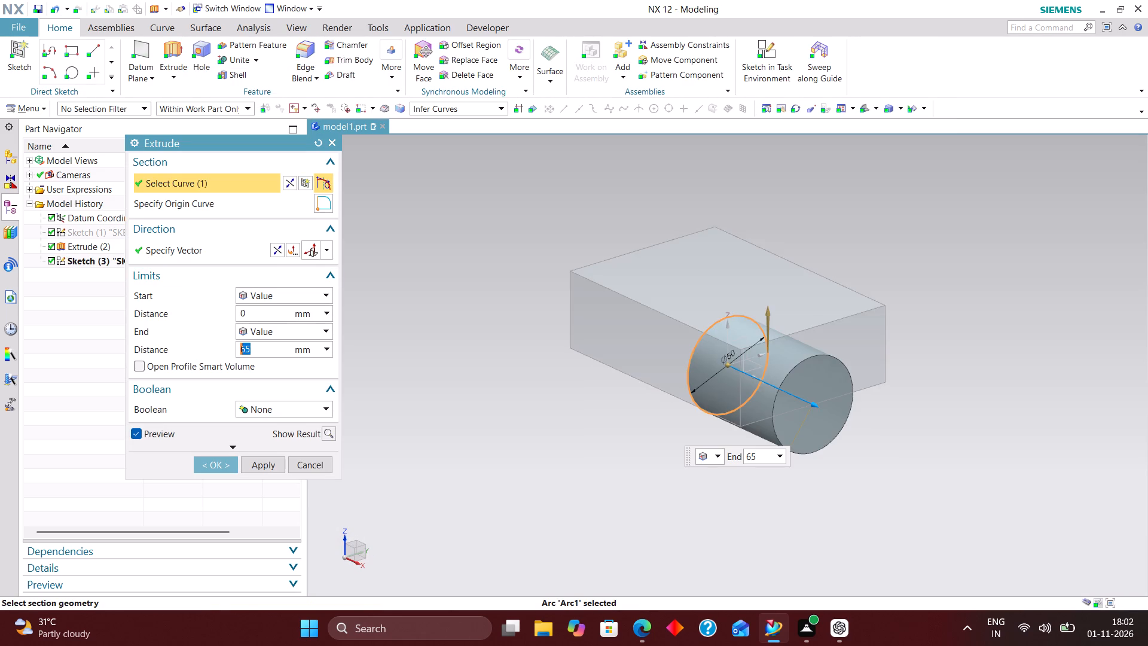
left_click_drag(725, 364, 584, 276)
left_click(223, 466)
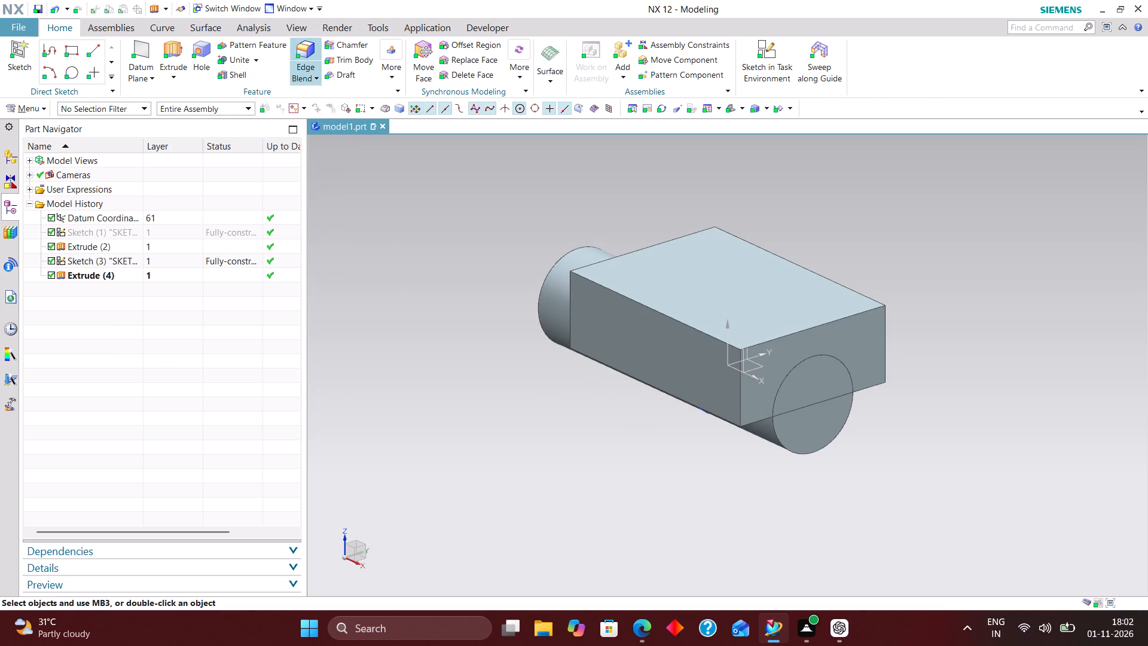
Subtract the cylinder from the rectangular block to cut a semicircular channel through its underside.
left_click(255, 60)
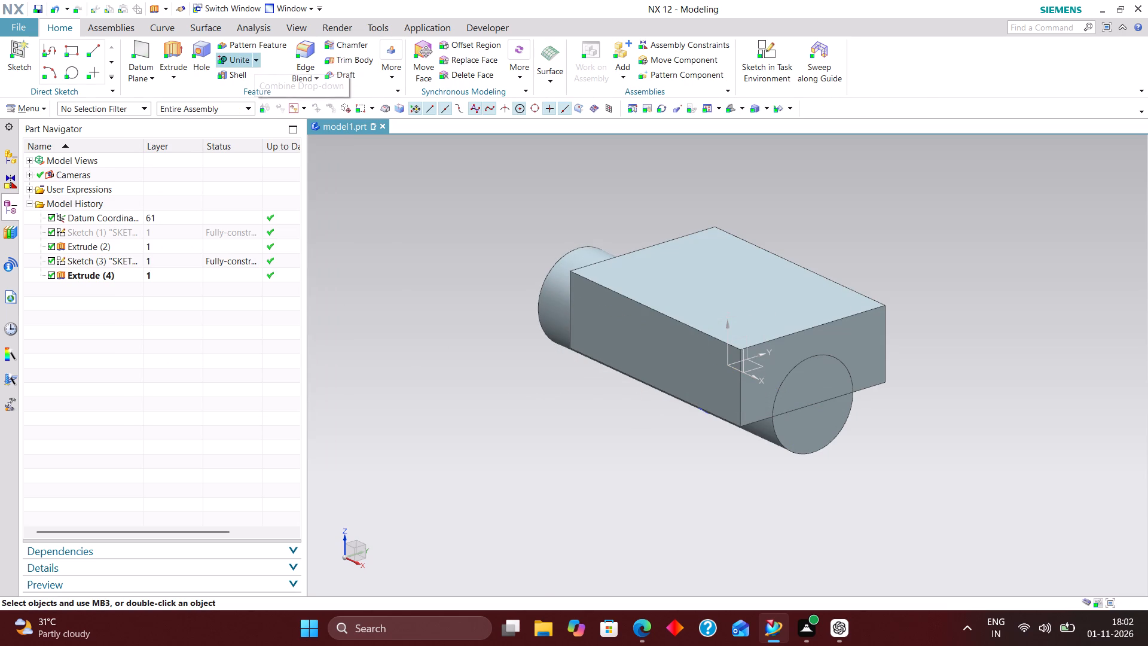
left_click(266, 93)
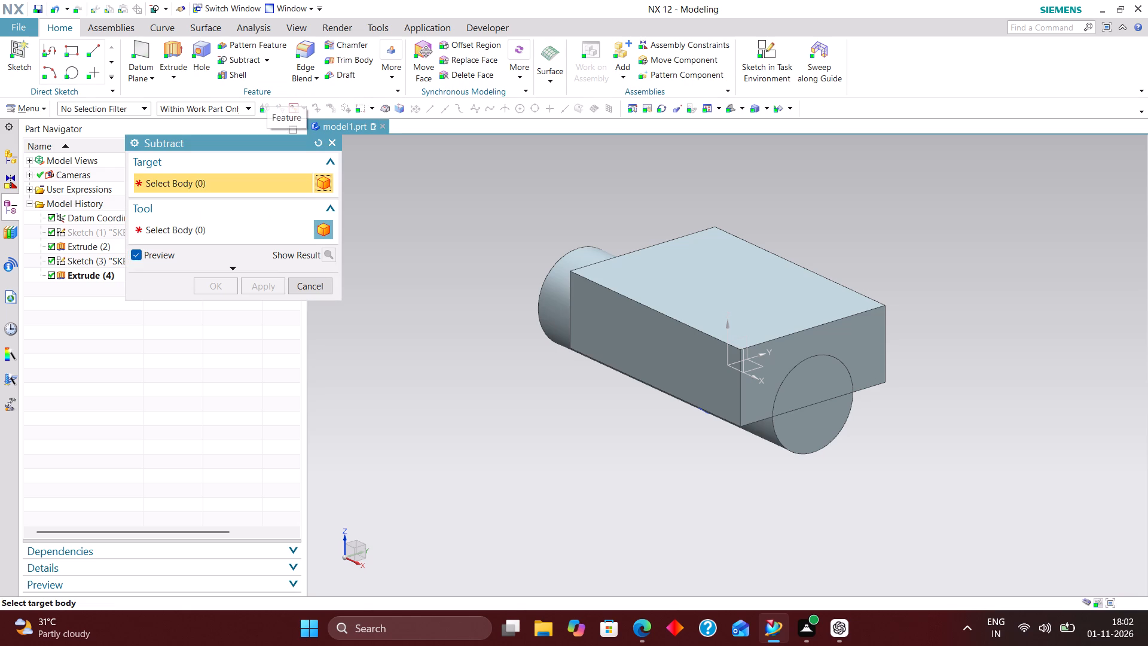
left_click(661, 249)
left_click(799, 434)
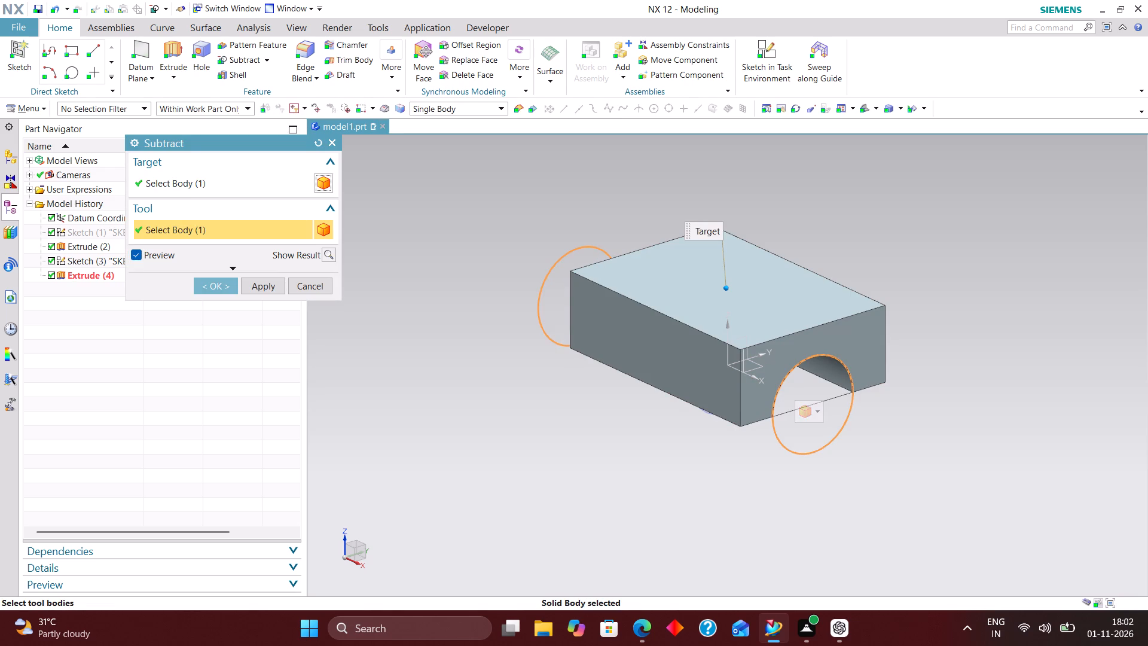
left_click(211, 290)
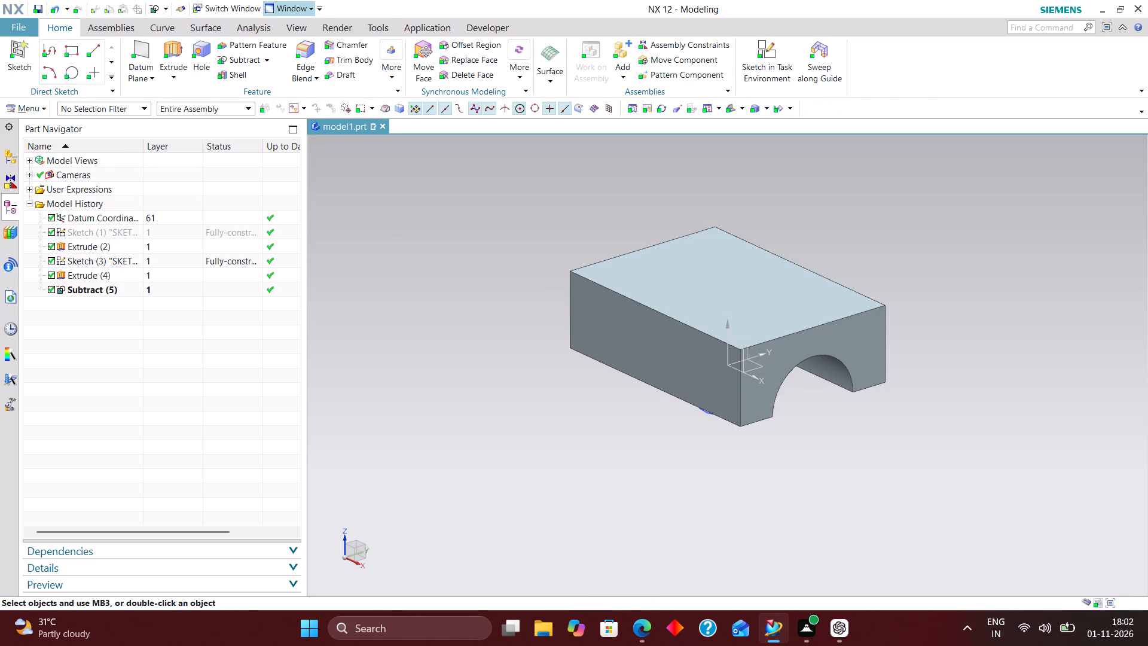
Hide the circle sketch beneath the block.
scroll(788, 422, "up", 1)
middle_click_drag(787, 419, 787, 394)
scroll(787, 392, "up", 1)
right_click(719, 408)
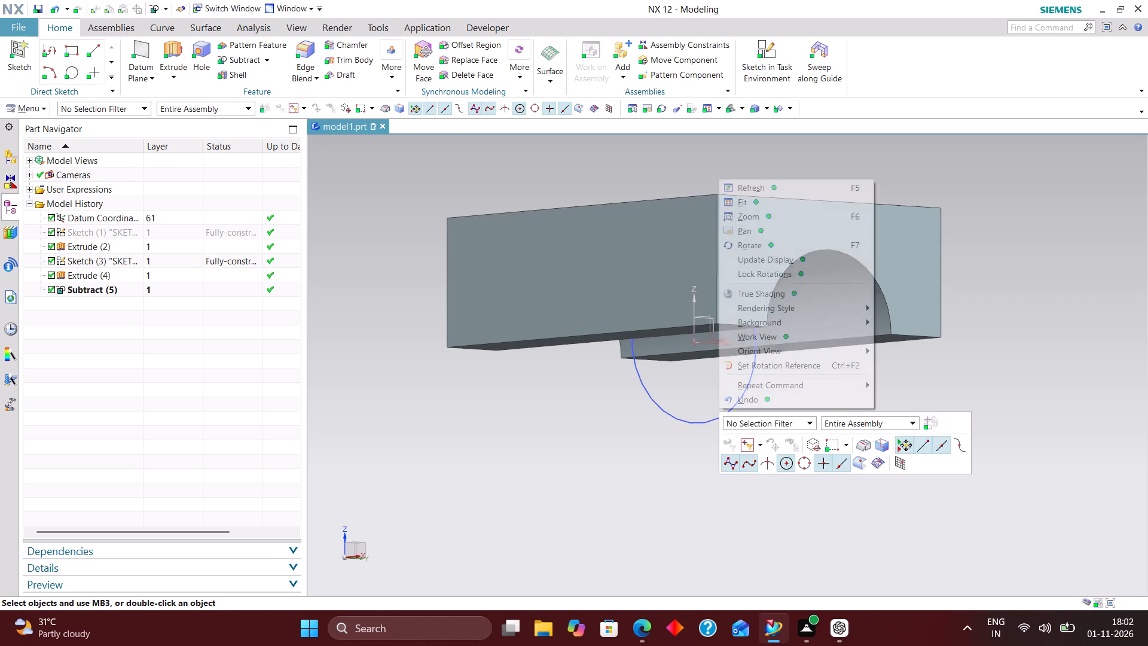
left_click(680, 435)
right_click_drag(700, 421, 702, 511)
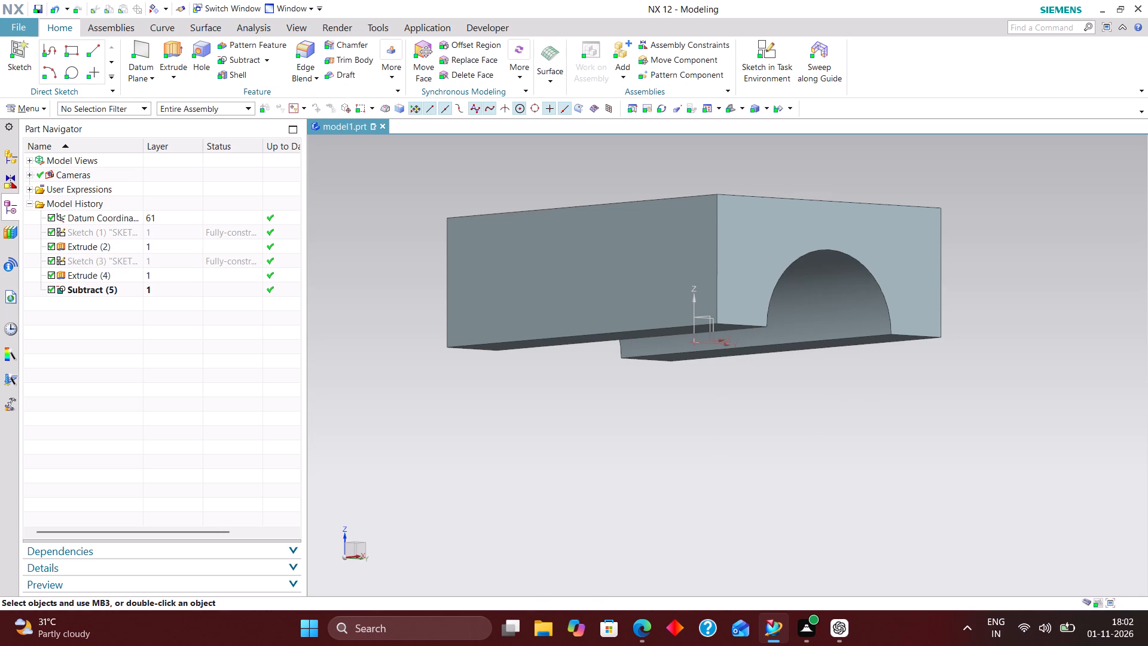
Measure the distance from the channel's lower edge to the block's adjacent outer side face.
left_click(728, 105)
scroll(793, 256, "down", 3)
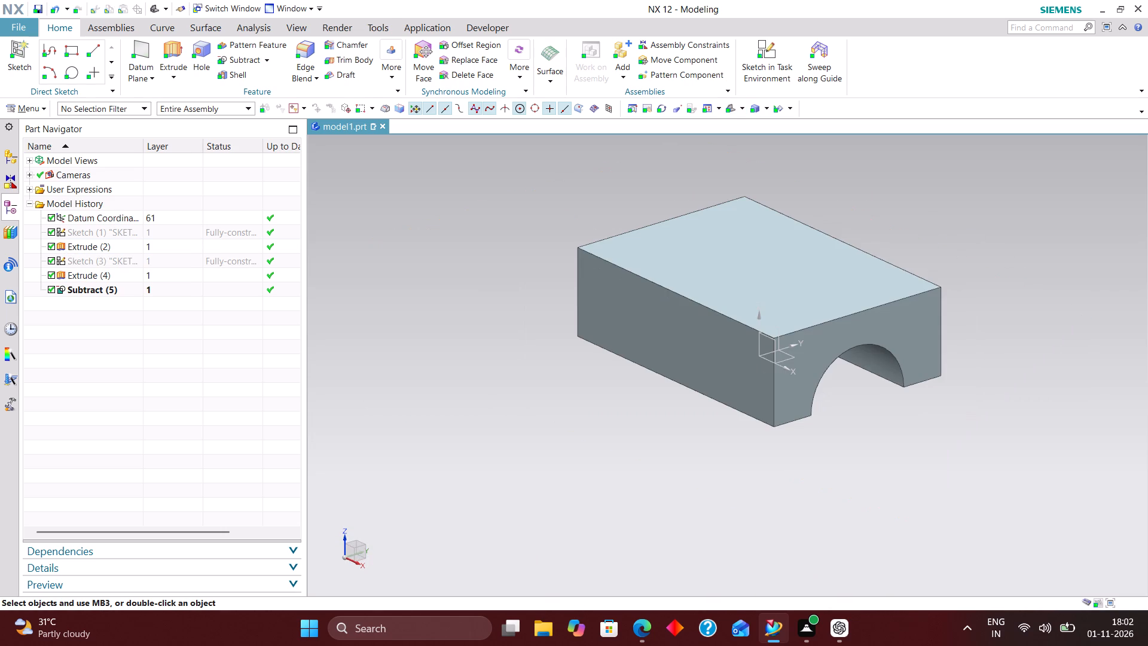
left_click(247, 28)
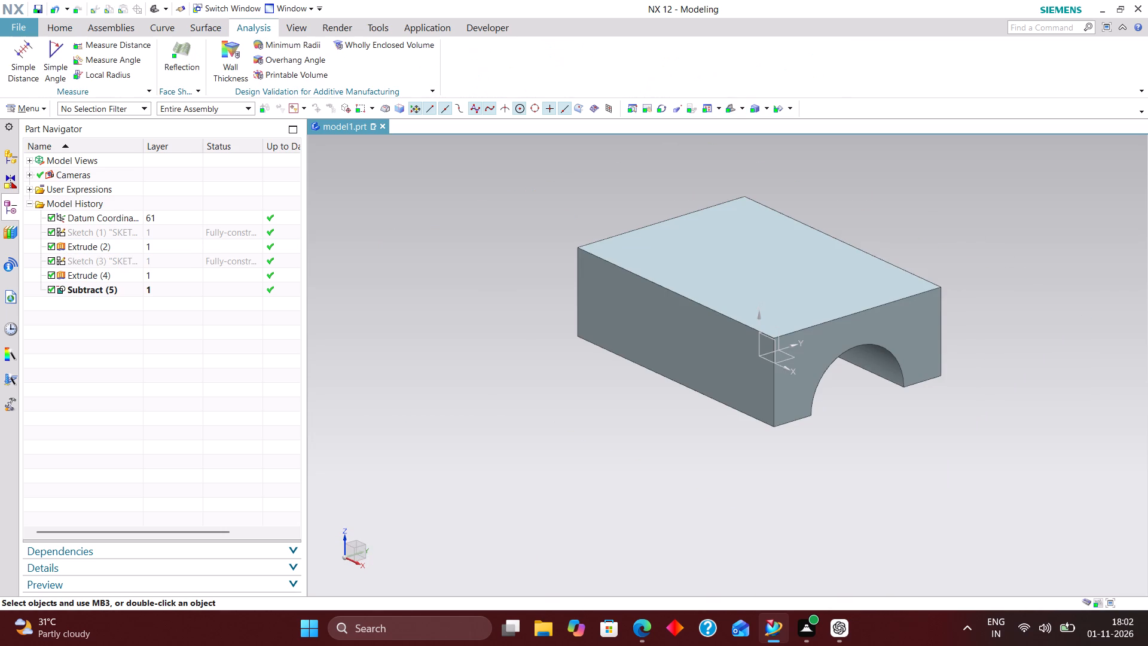
scroll(701, 491, "up", 4)
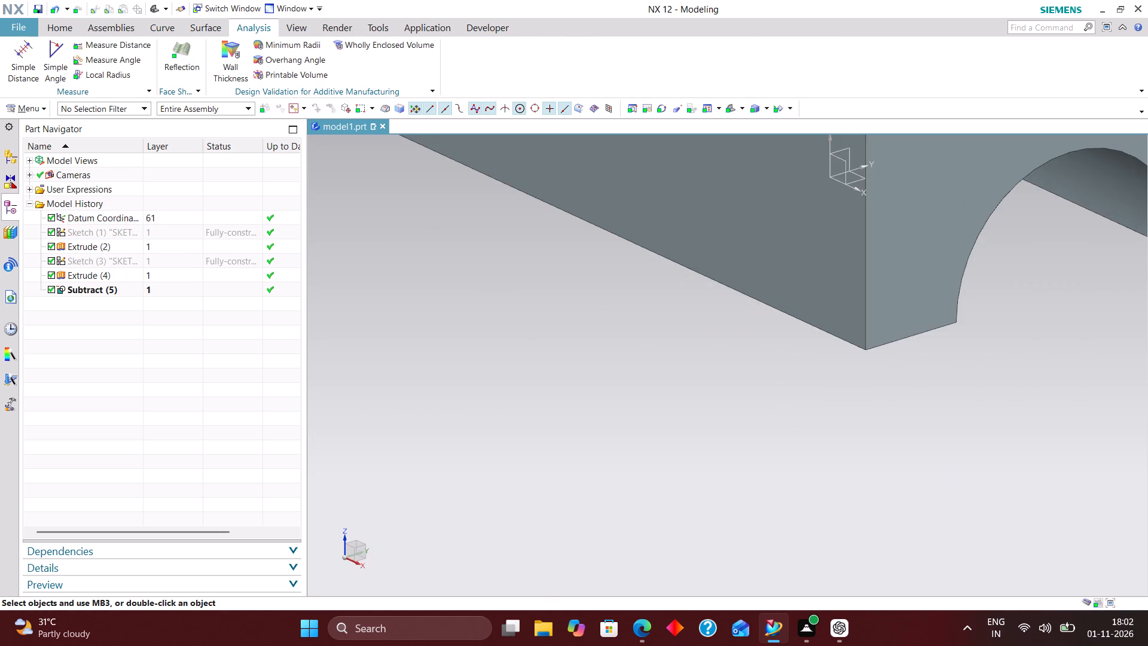
left_click(826, 301)
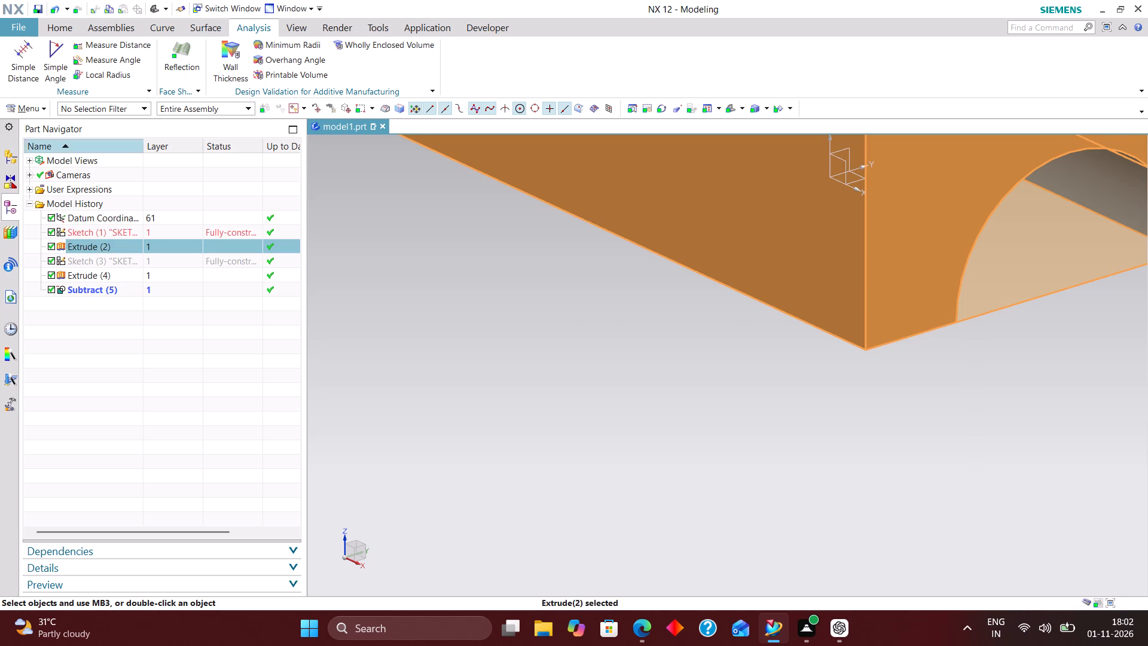
left_click(28, 59)
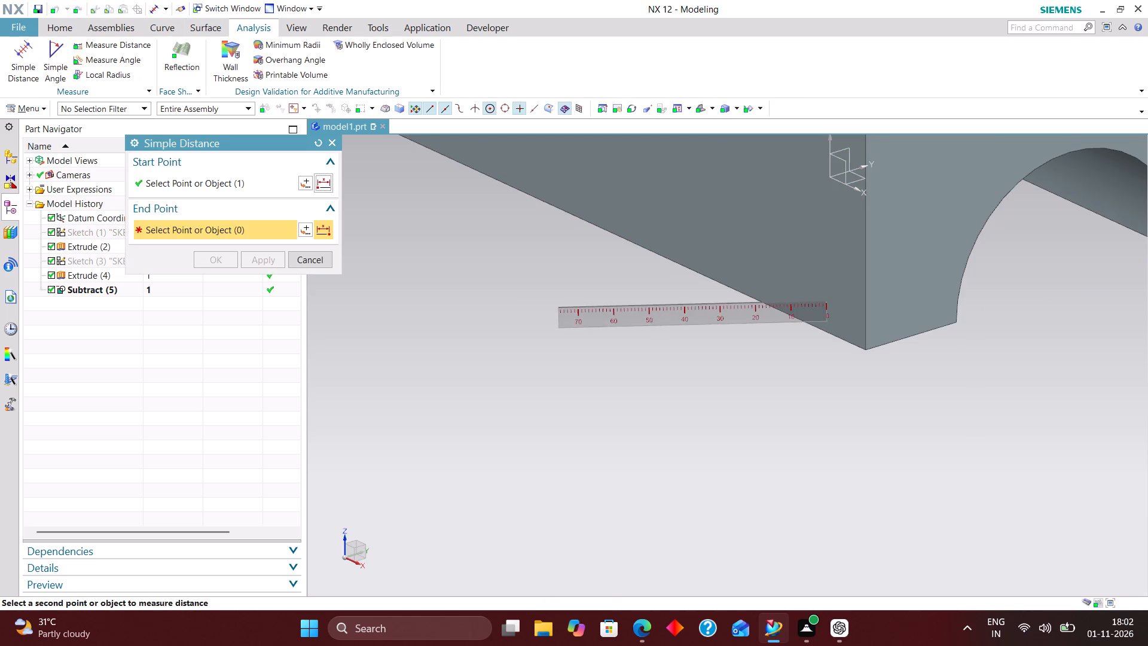
scroll(558, 307, "down", 2)
middle_click_drag(872, 303, 813, 285)
scroll(813, 285, "up", 1)
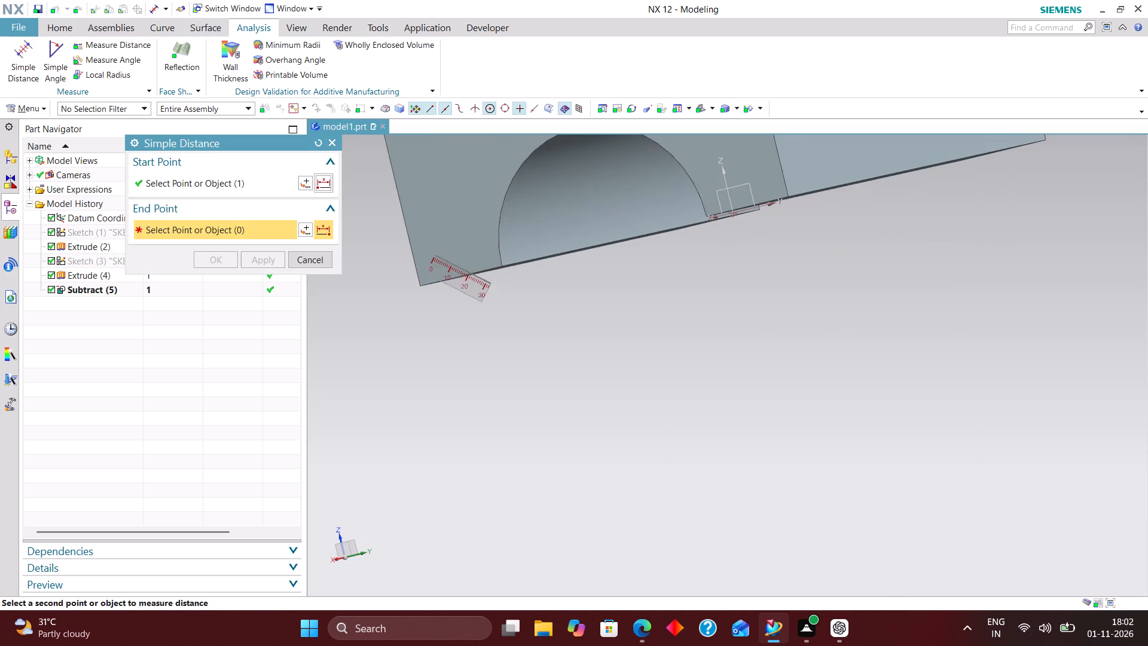
scroll(491, 278, "up", 3)
left_click(511, 258)
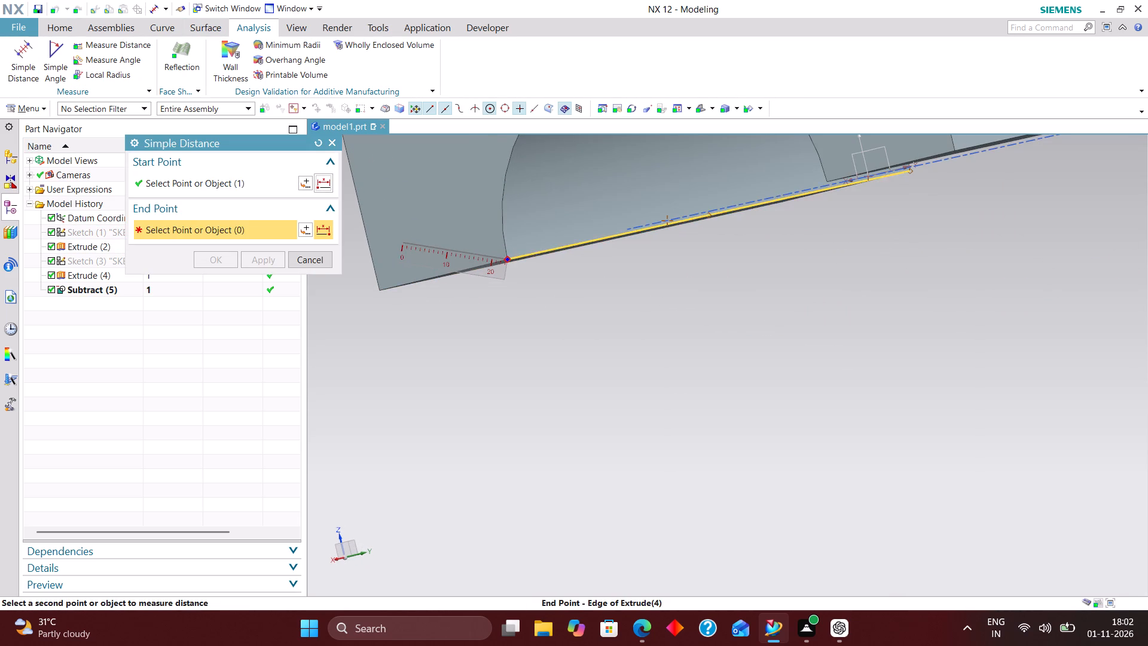
left_click(315, 139)
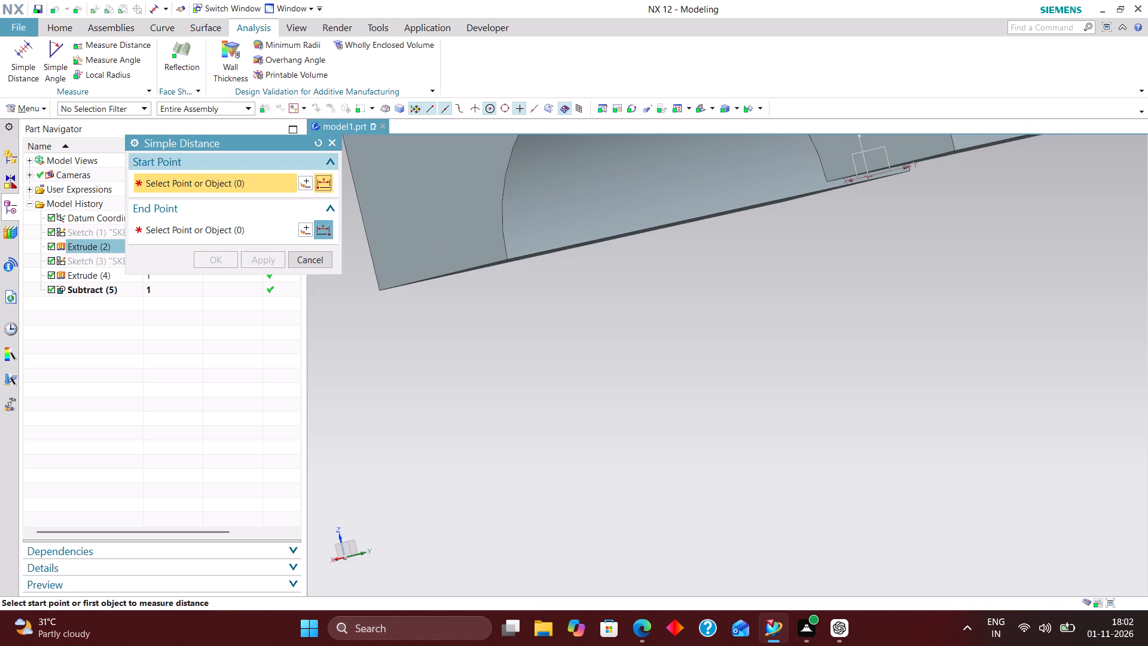
left_click(507, 258)
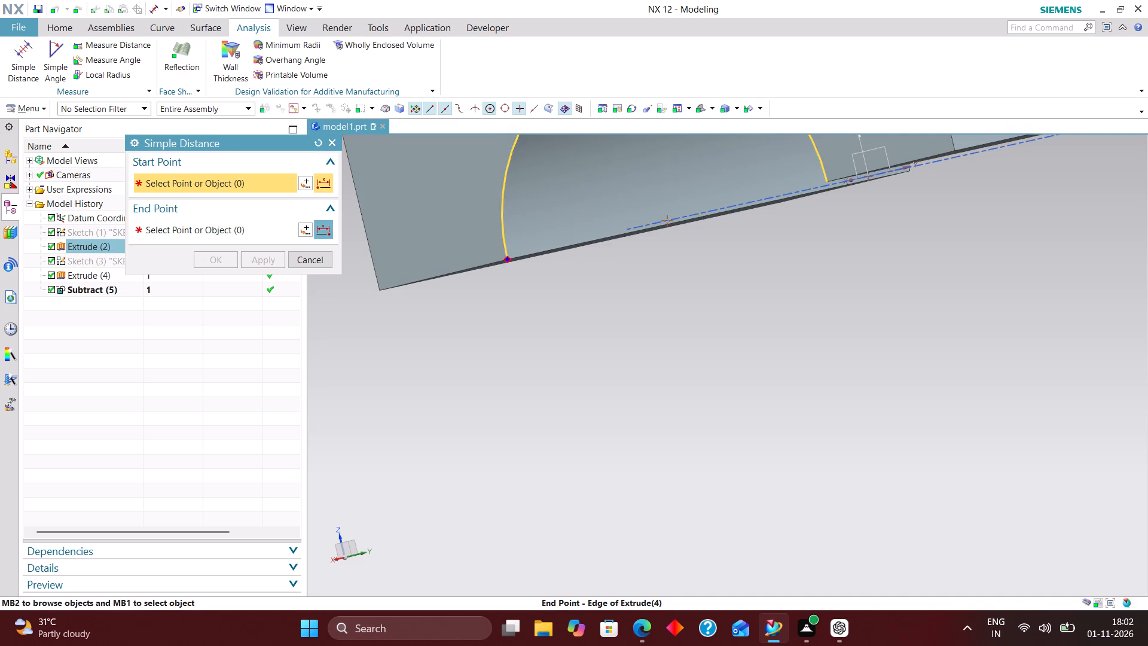
middle_click_drag(525, 291, 567, 290)
left_click(578, 281)
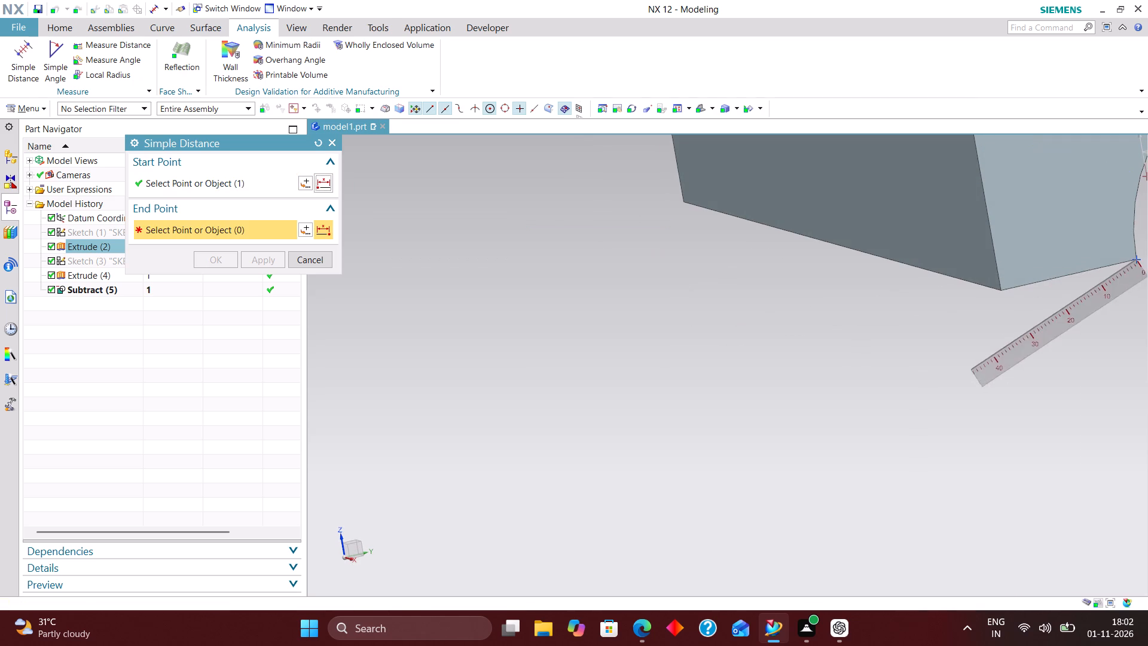
left_click(990, 275)
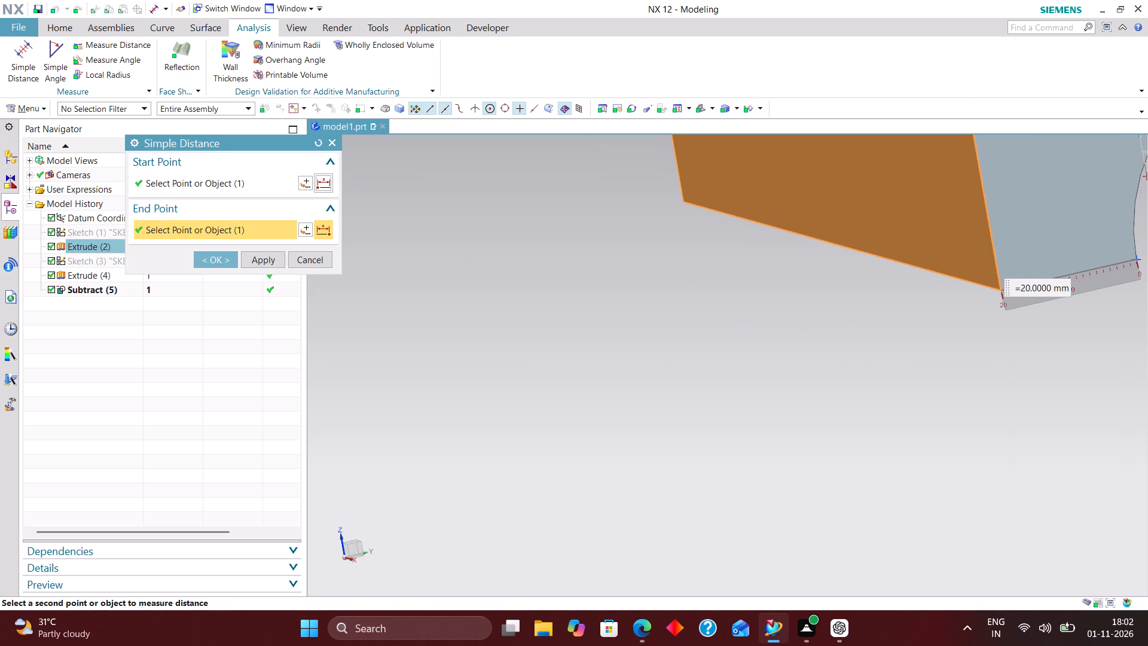
double_click(312, 260)
Start a sketch on the XY plane and draw a rectangle about 37 by 41 mm overlapping the block's long edge on the negative Y side.
left_click(64, 26)
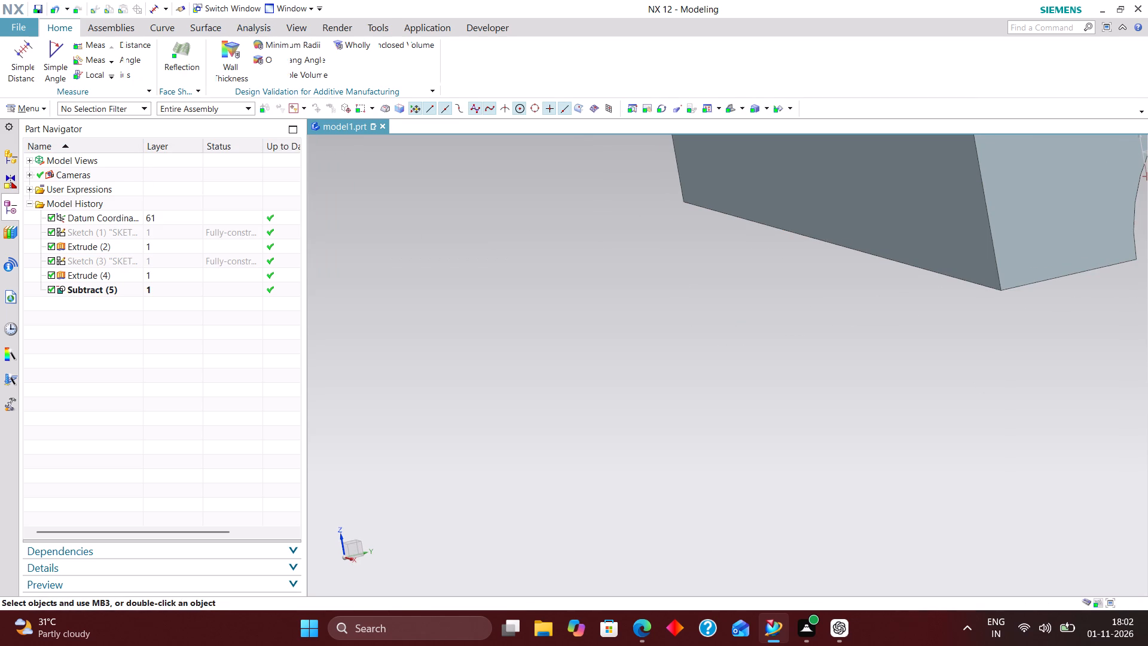
scroll(586, 380, "down", 4)
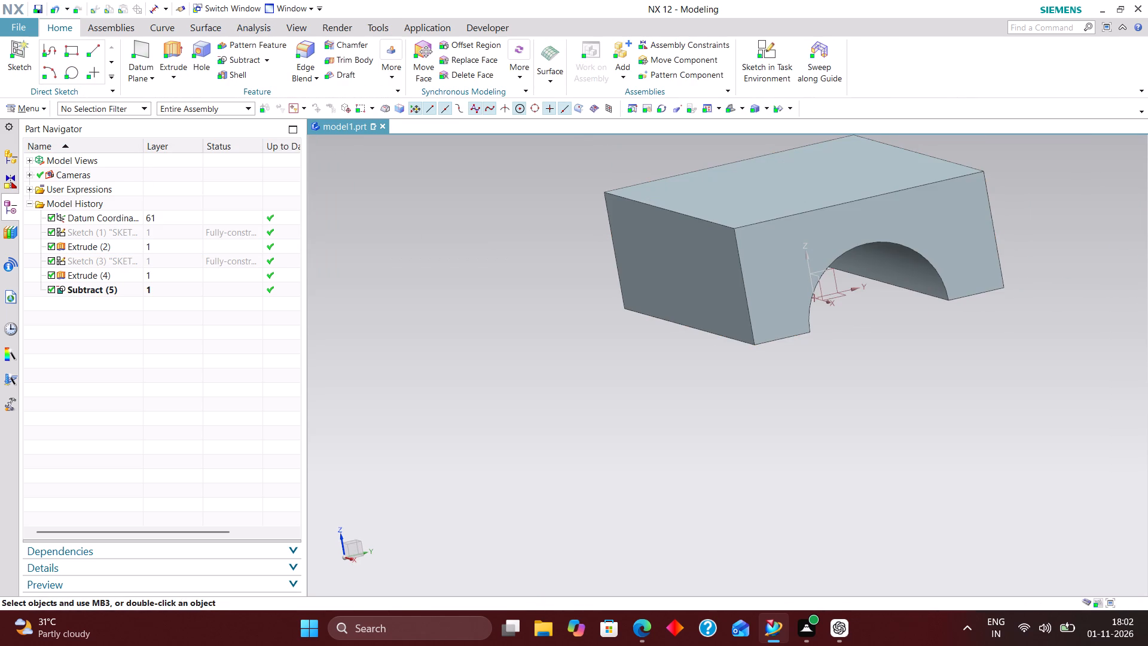
left_click(734, 109)
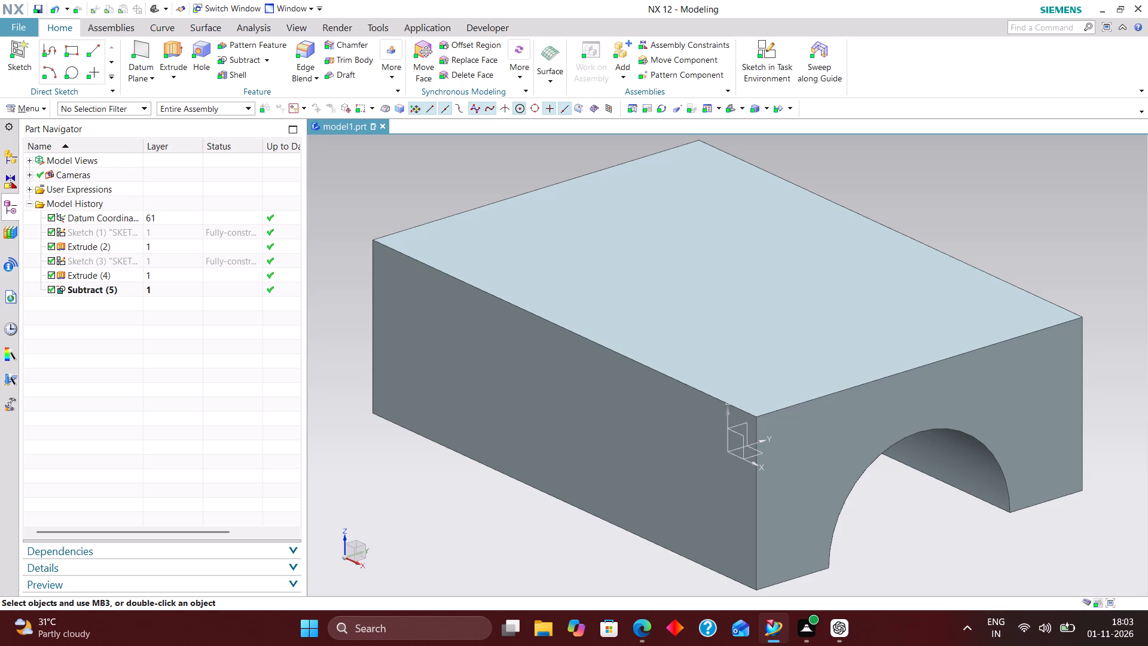
left_click(772, 44)
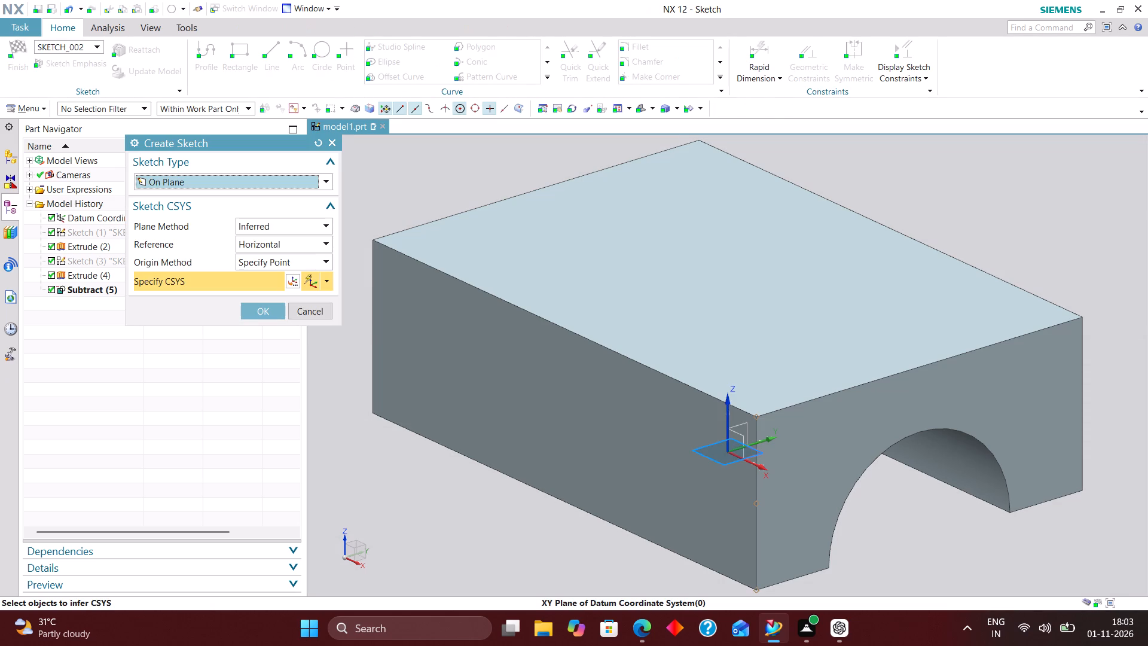
left_click(750, 459)
left_click(264, 315)
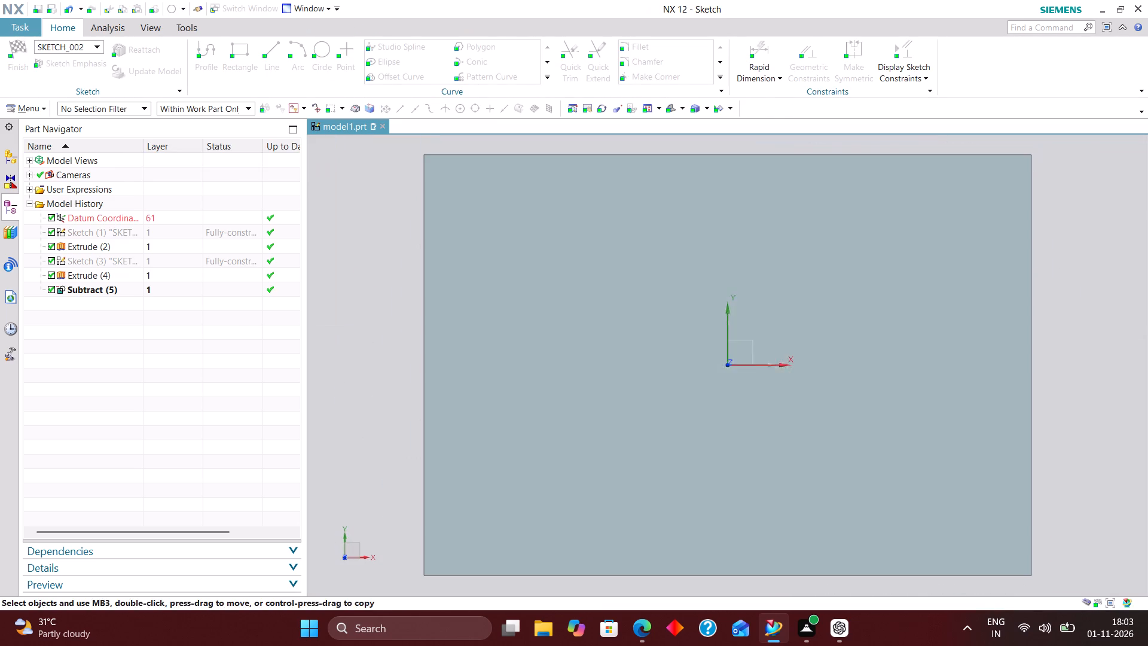
scroll(712, 281, "down", 1)
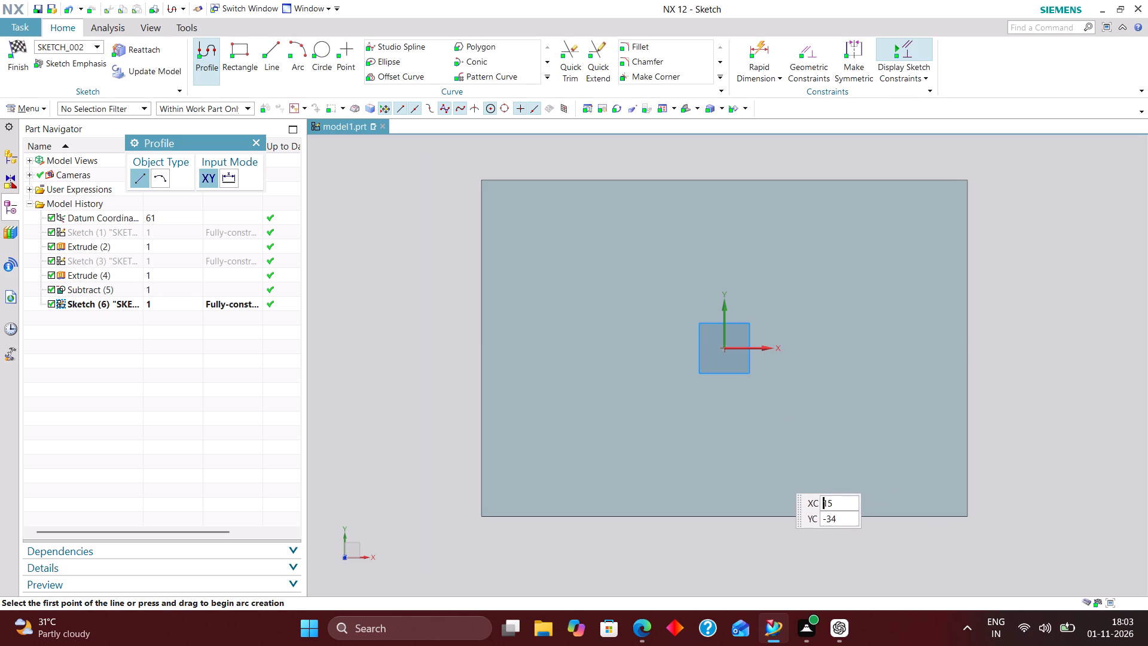
left_click(637, 423)
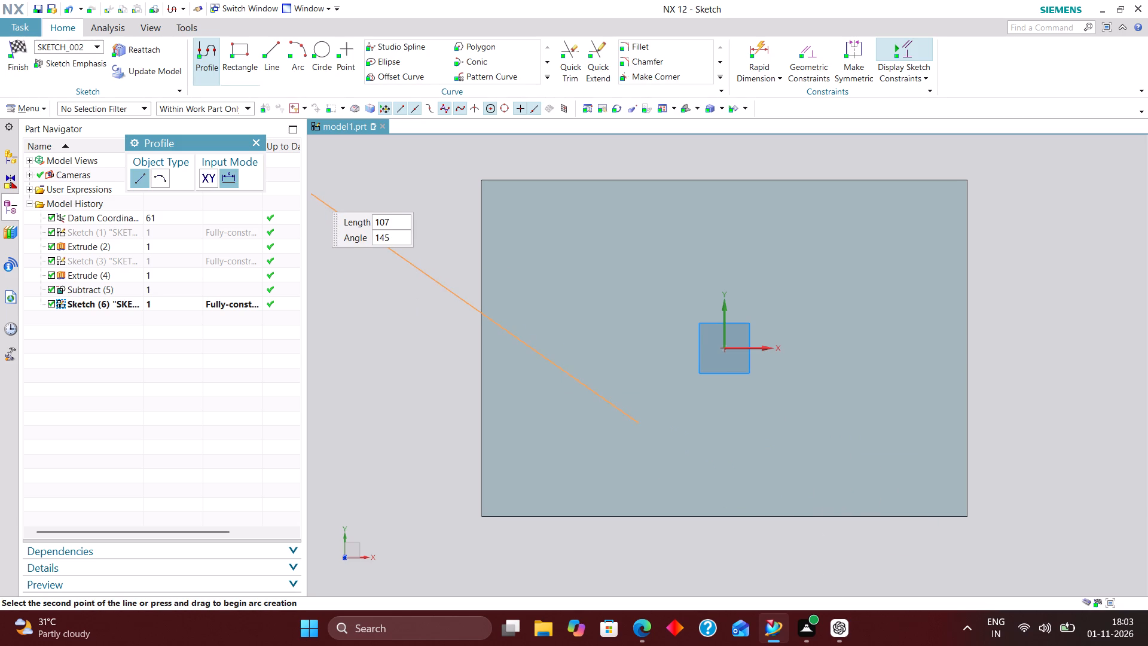
left_click(233, 50)
left_click(664, 406)
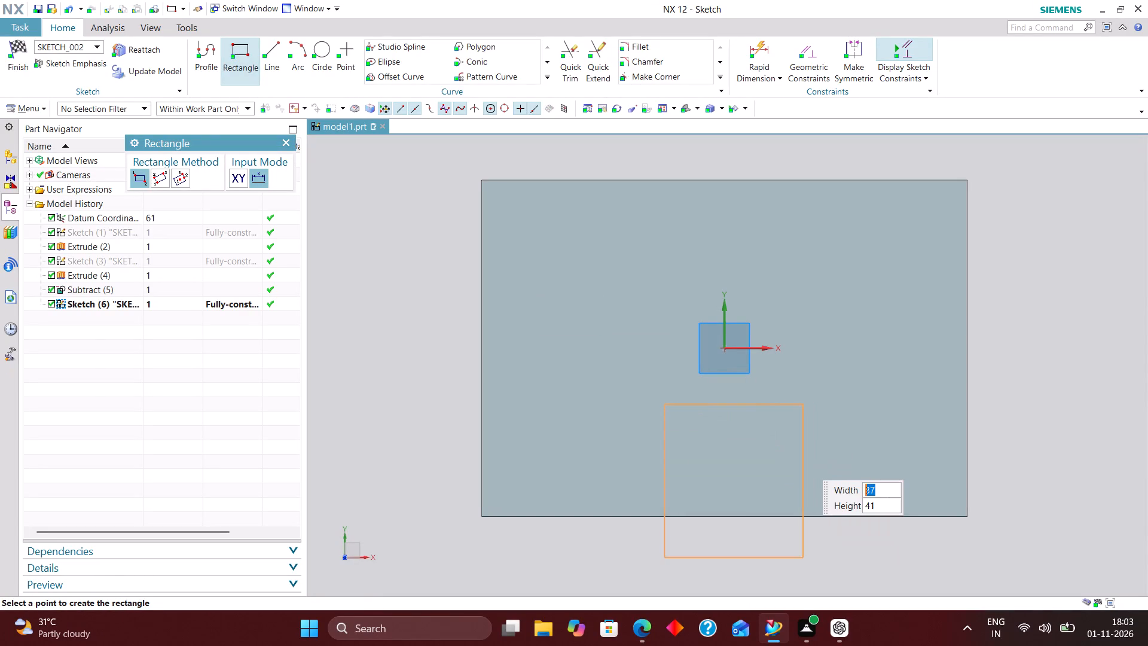
left_click(802, 556)
Constrain the midpoint of the rectangle's inner horizontal edge to the sketch's Y axis.
left_click(813, 49)
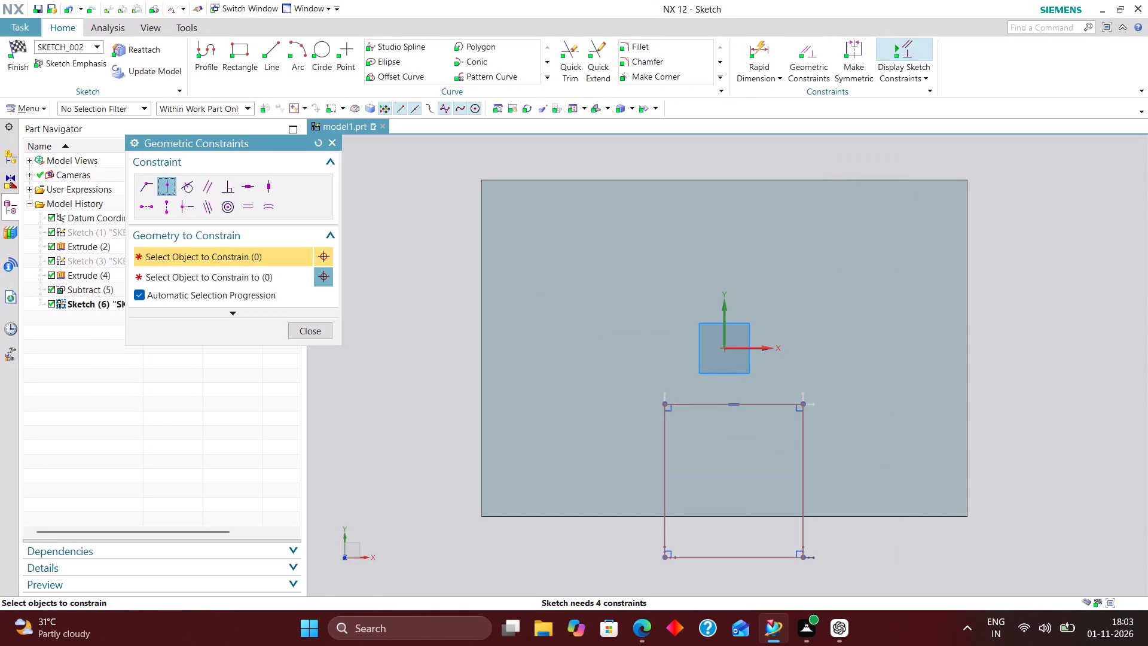
left_click(732, 404)
left_click(721, 325)
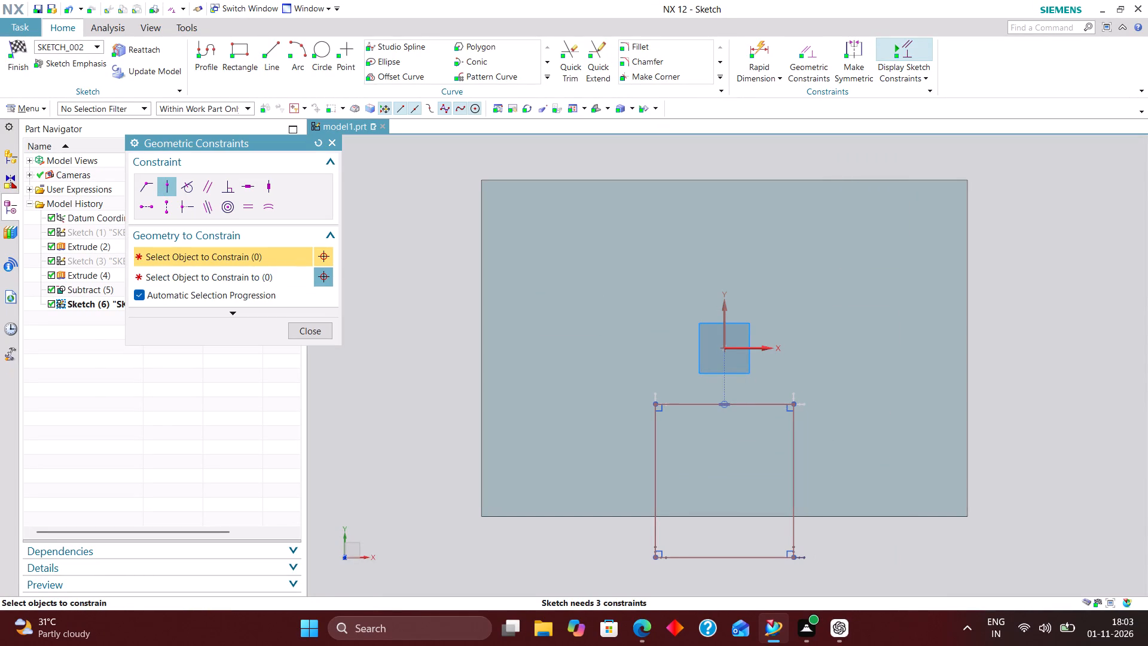
Dimension the rectangle's width along X and set it to 50 mm.
left_click(759, 48)
scroll(752, 310, "down", 3)
scroll(744, 450, "up", 3)
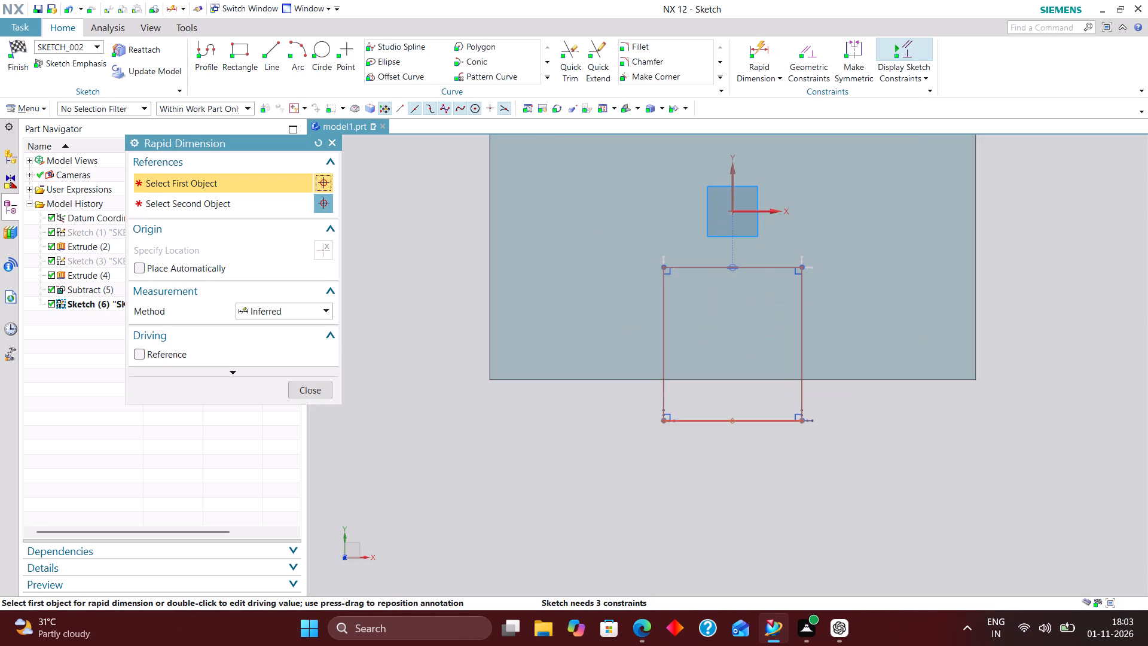
left_click(758, 419)
left_click(732, 486)
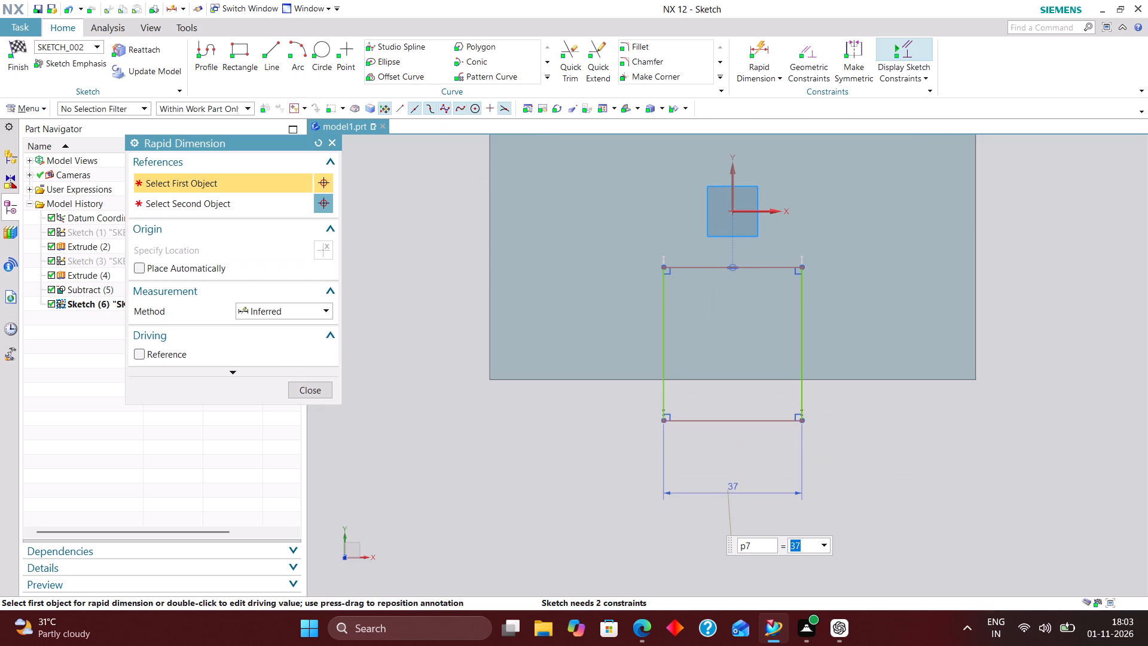
type("50")
key("Return")
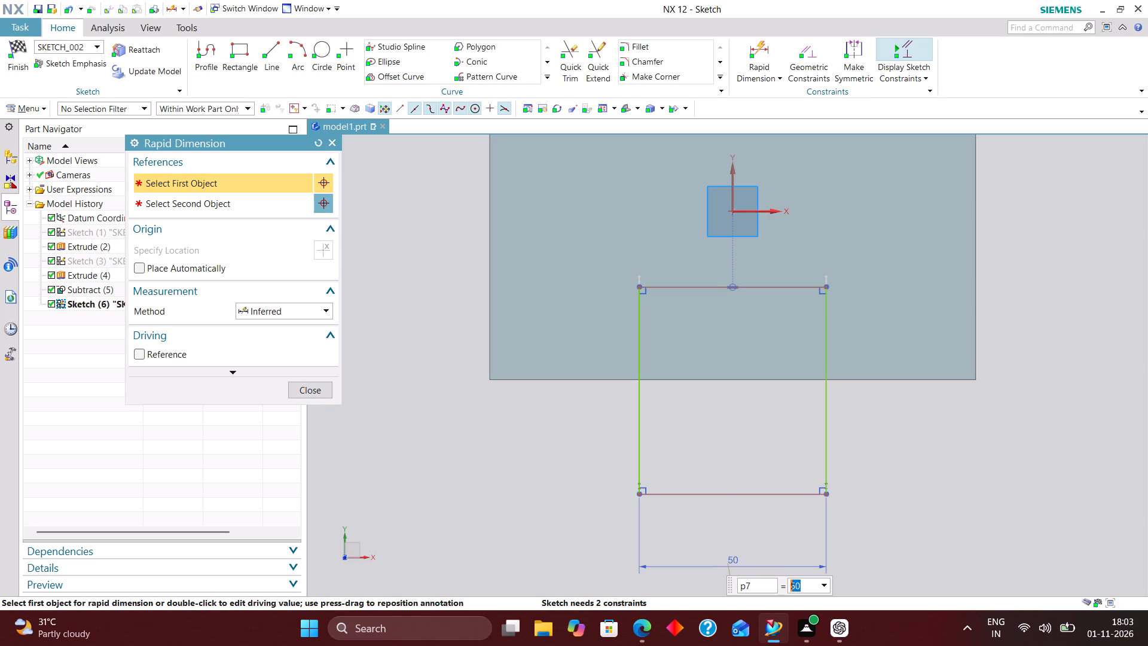
Dimension the rectangle's inner edge from the block's long edge and set the distance to 25 mm.
left_click(766, 379)
left_click(773, 287)
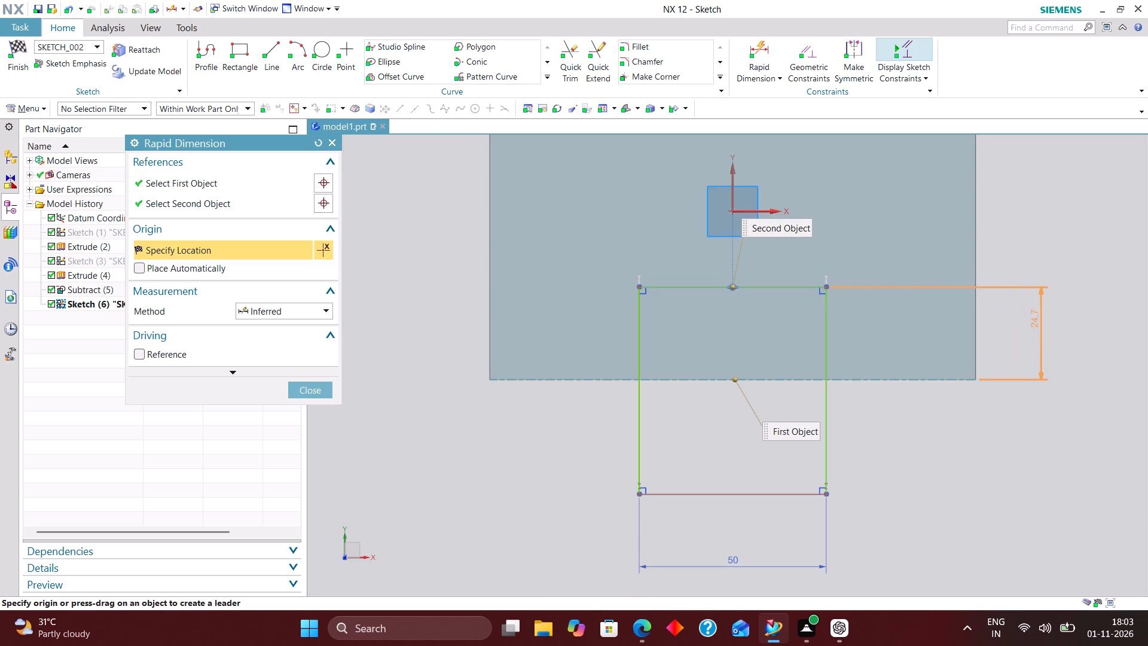
left_click(1038, 327)
type("25")
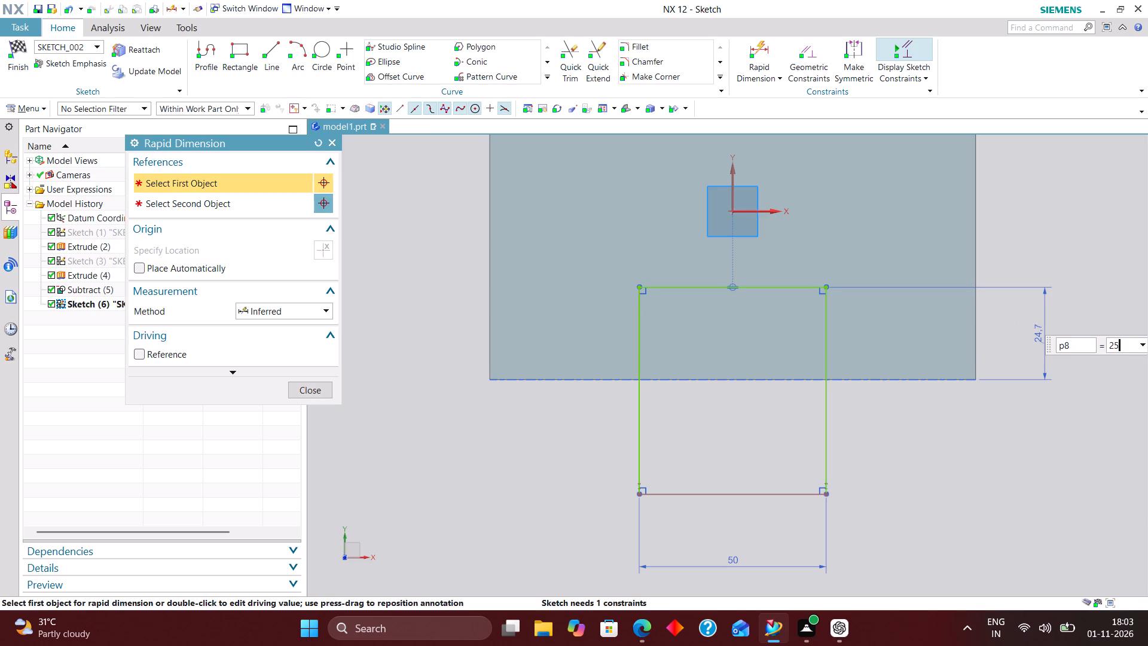
key("Return")
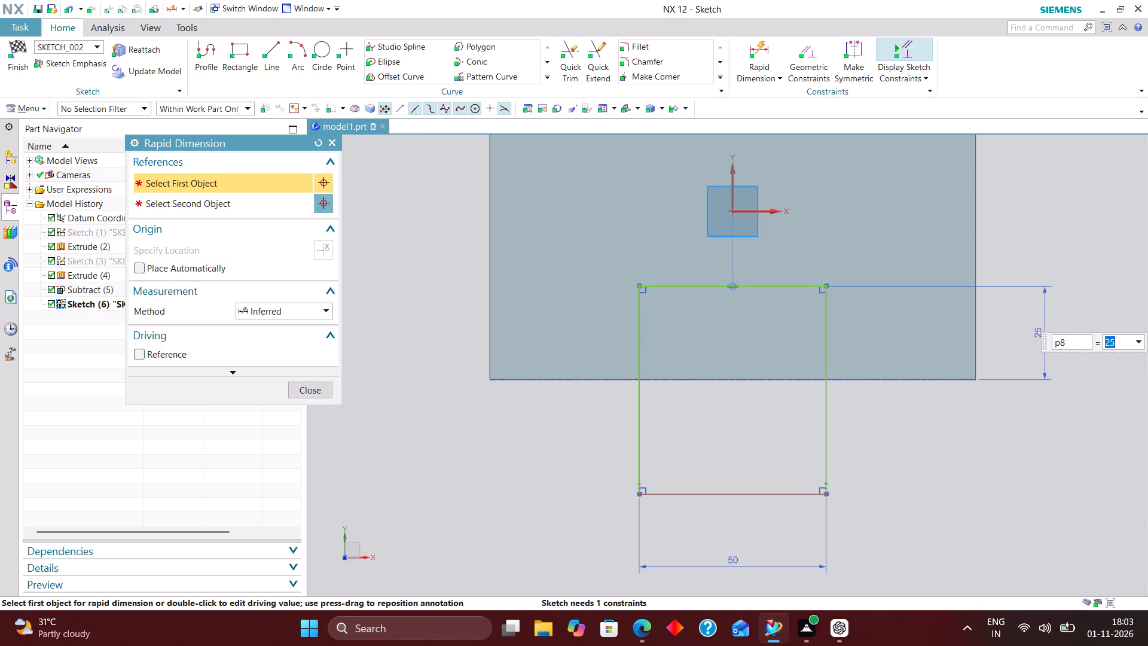
Dimension the distance between the sketch's X axis and the rectangle's inner edge.
left_click(767, 210)
left_click(773, 281)
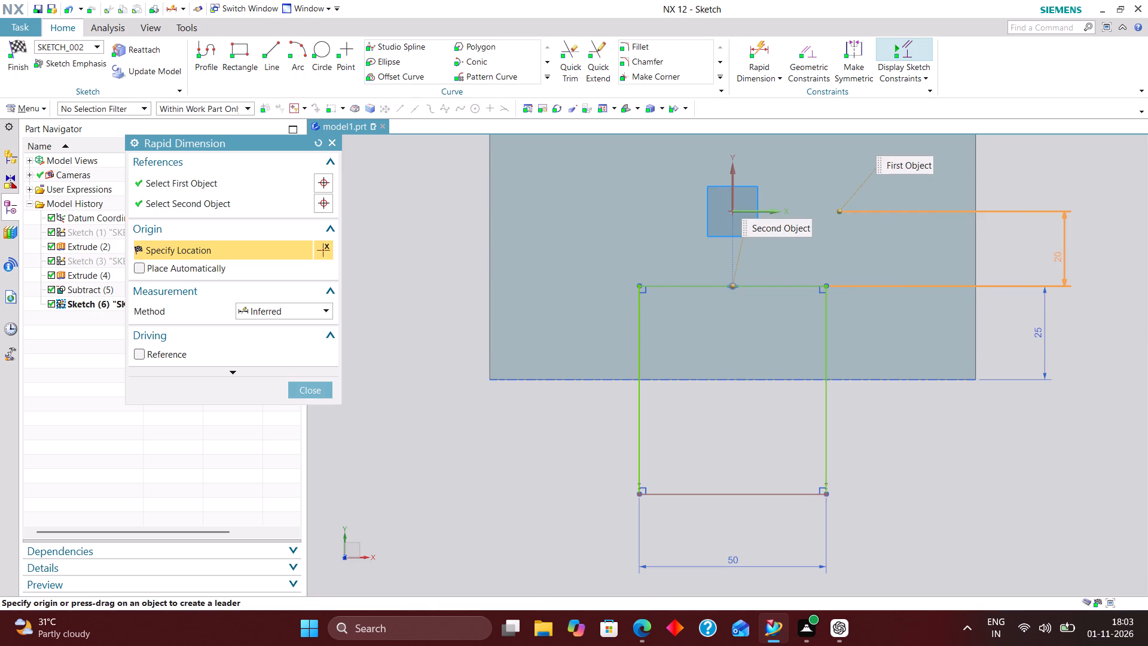
left_click(1058, 257)
left_click(567, 345)
left_click(326, 392)
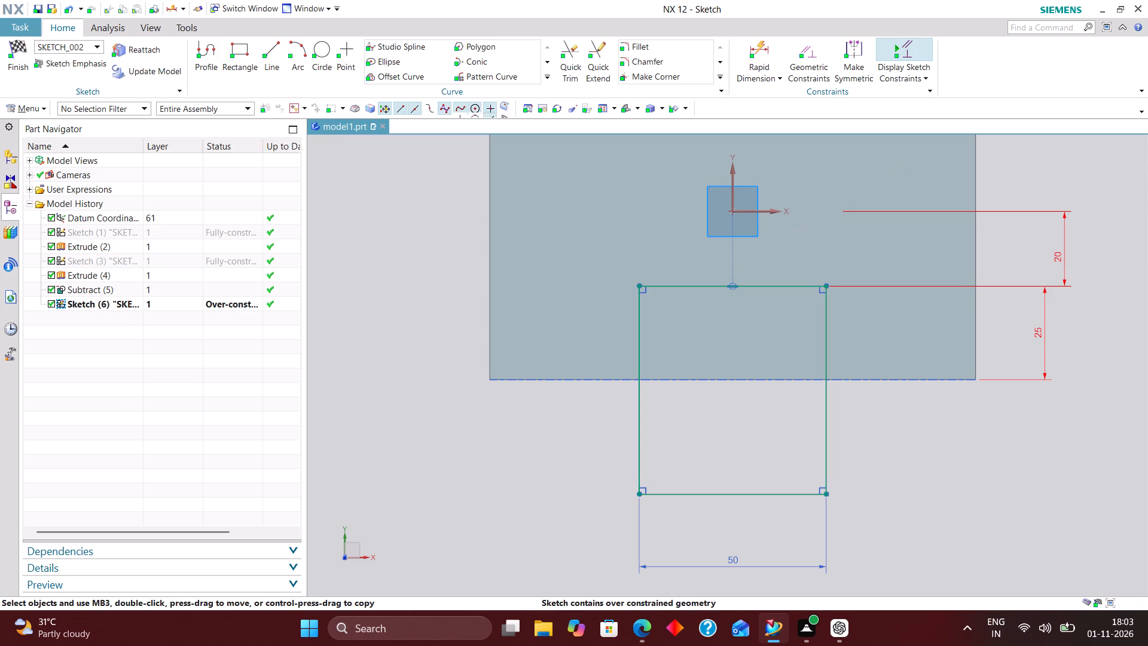
Delete the 25 mm dimension between the rectangle's inner edge and the block's long edge.
right_click_drag(1046, 337, 975, 337)
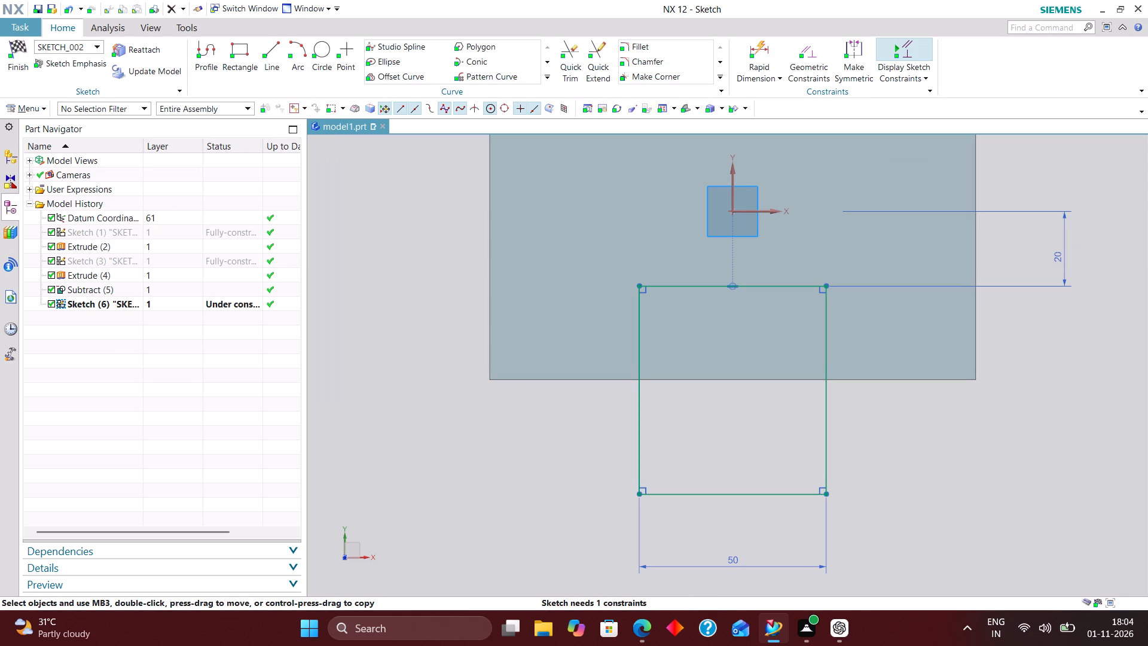
Dimension the rectangle's side along Y at 30 mm and finish the sketch.
left_click(760, 51)
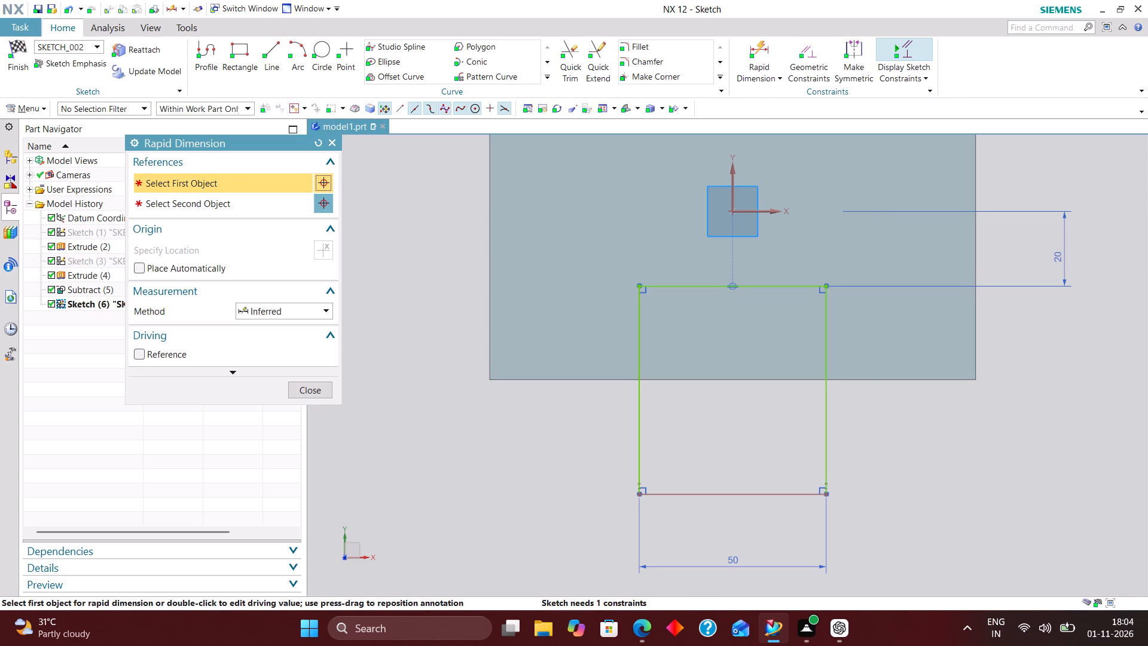
left_click(828, 412)
left_click(1019, 392)
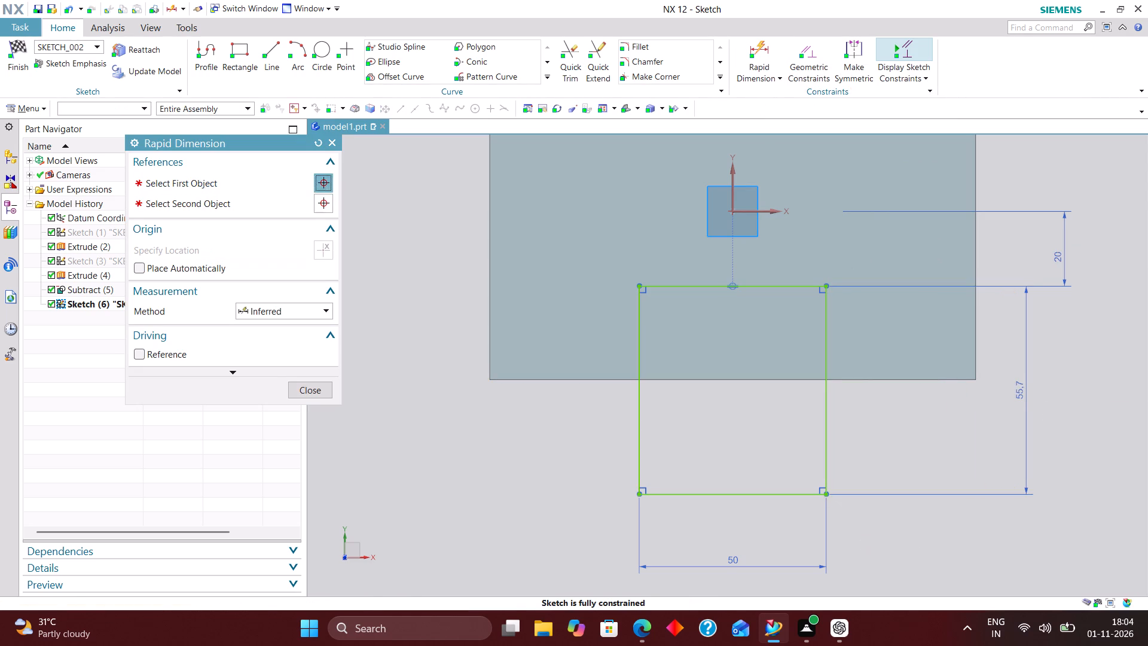
type("30")
key("Return")
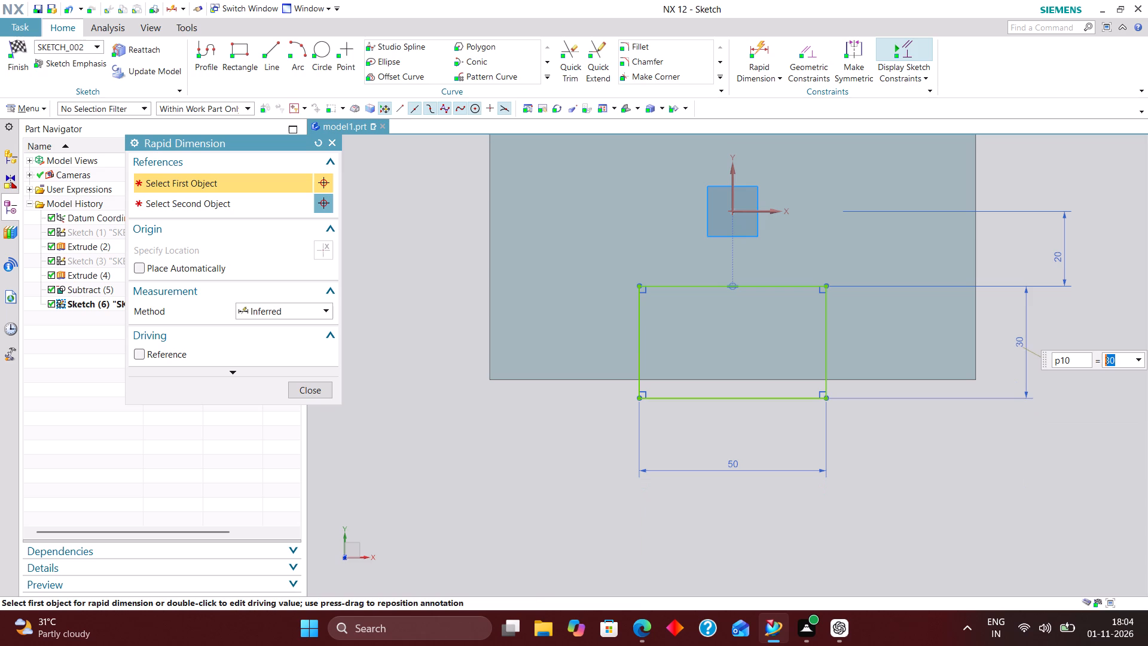
left_click(320, 391)
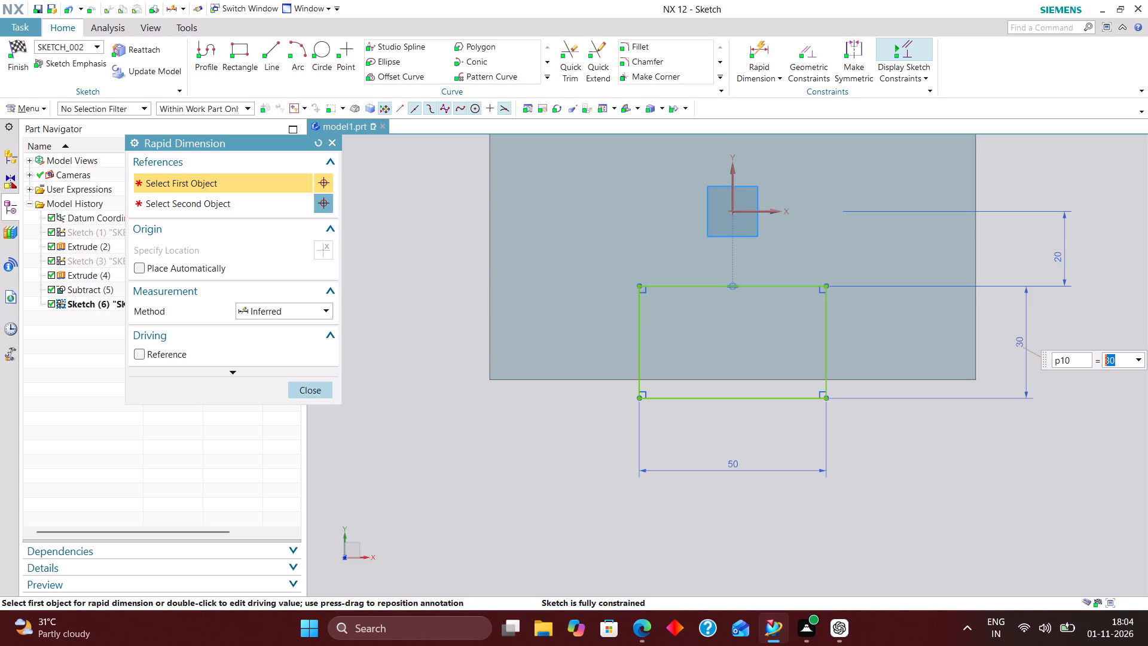
left_click(14, 54)
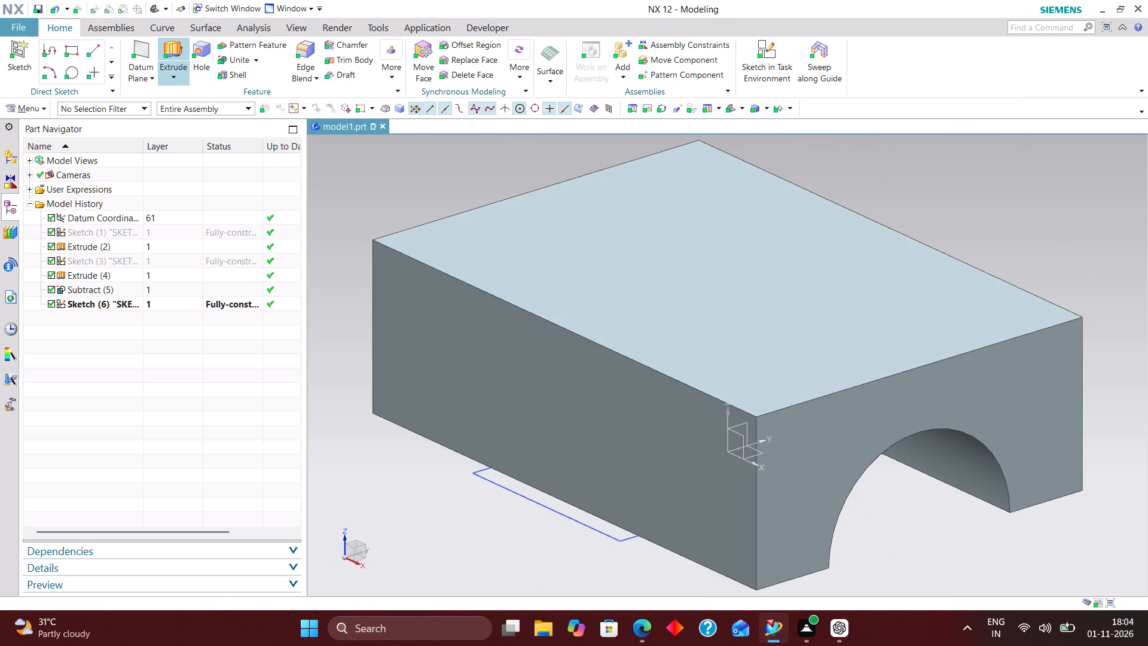
Extrude the rectangular side profile from -15 mm to 65 mm as a separate body with no Boolean.
left_click(174, 56)
scroll(542, 306, "down", 2)
scroll(545, 398, "up", 2)
left_click(555, 467)
left_click(558, 465)
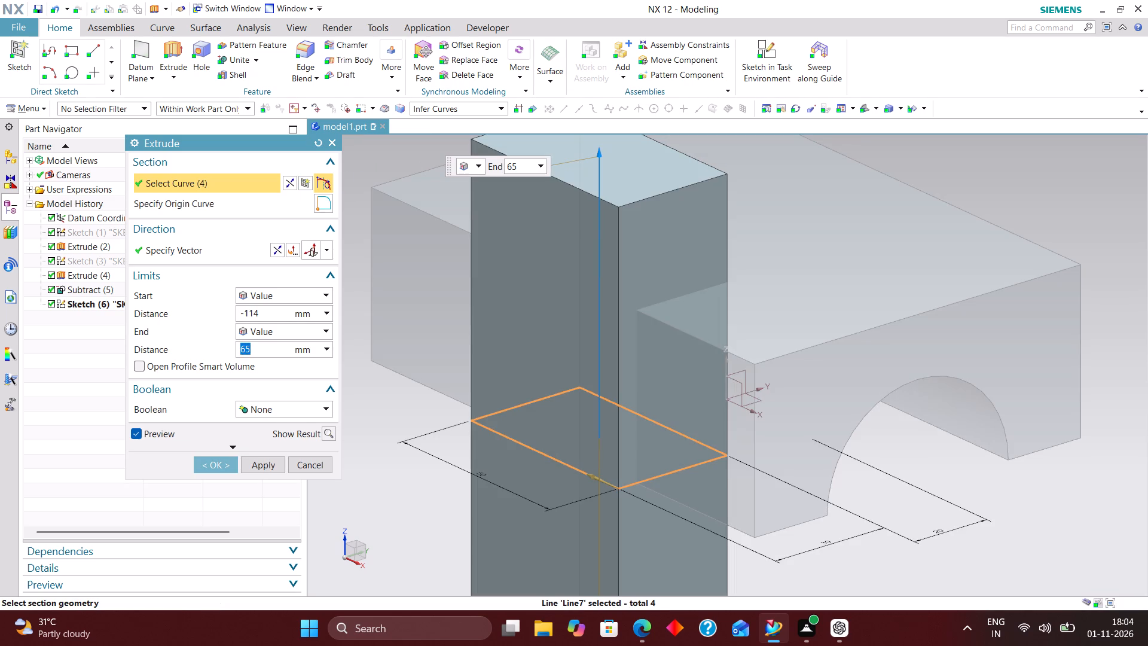
left_click_drag(283, 318, 211, 315)
scroll(500, 328, "down", 2)
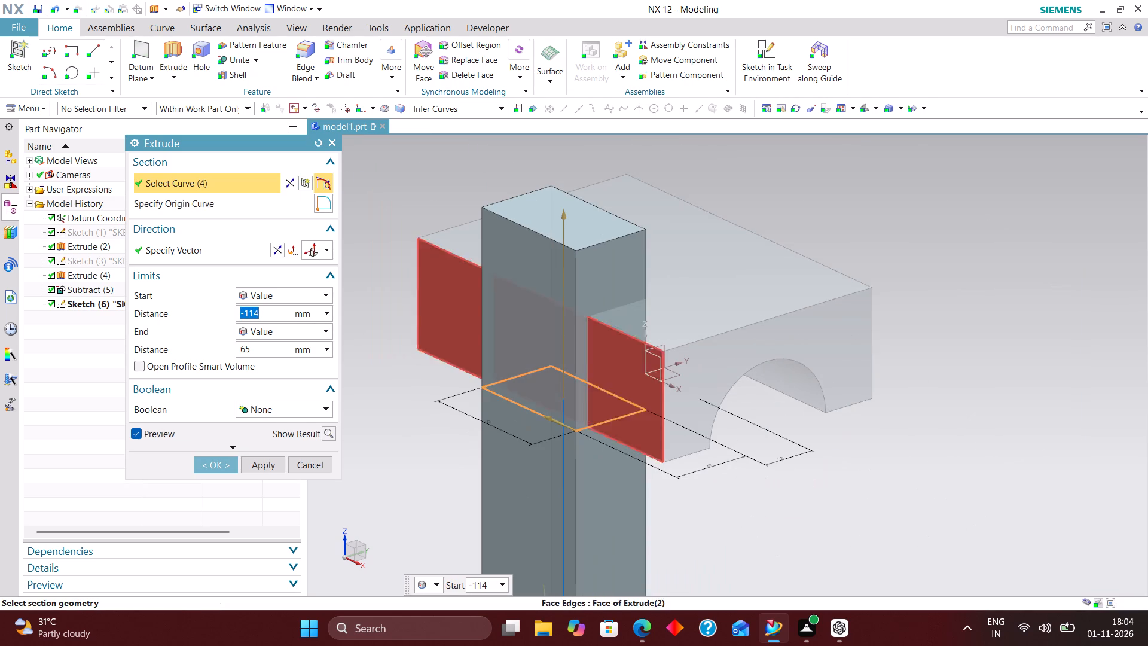
scroll(486, 343, "down", 2)
scroll(511, 478, "down", 1)
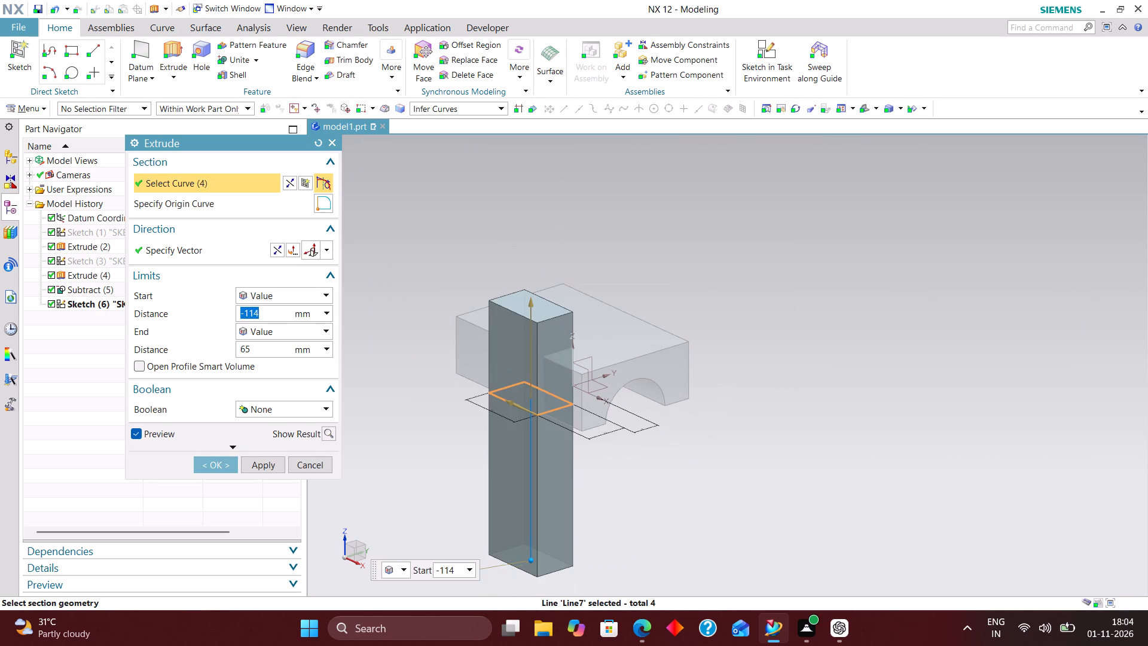
left_click_drag(532, 563, 542, 422)
scroll(530, 365, "up", 3)
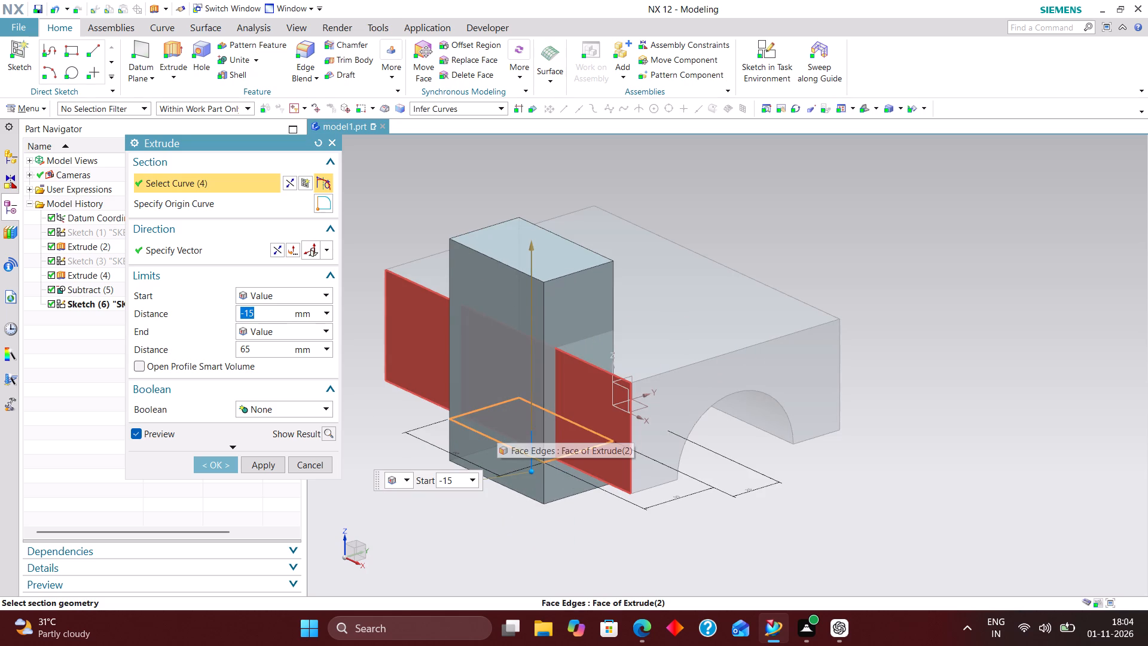
left_click(214, 461)
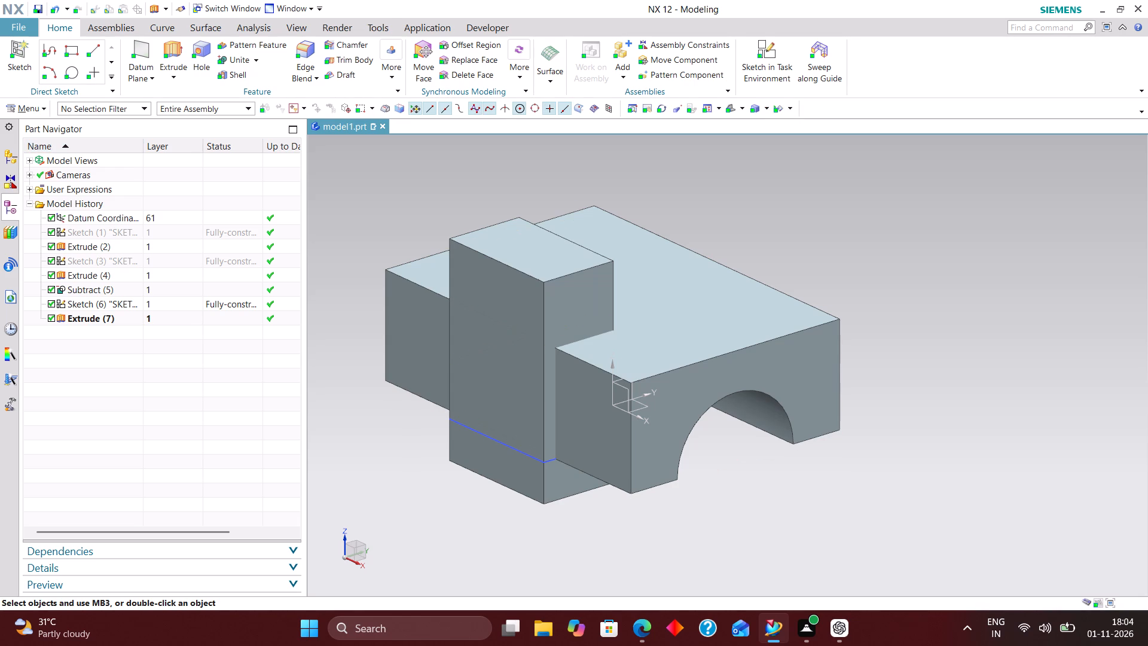
Mirror the extruded rectangular block about the XZ plane of the datum coordinate system.
left_click(389, 69)
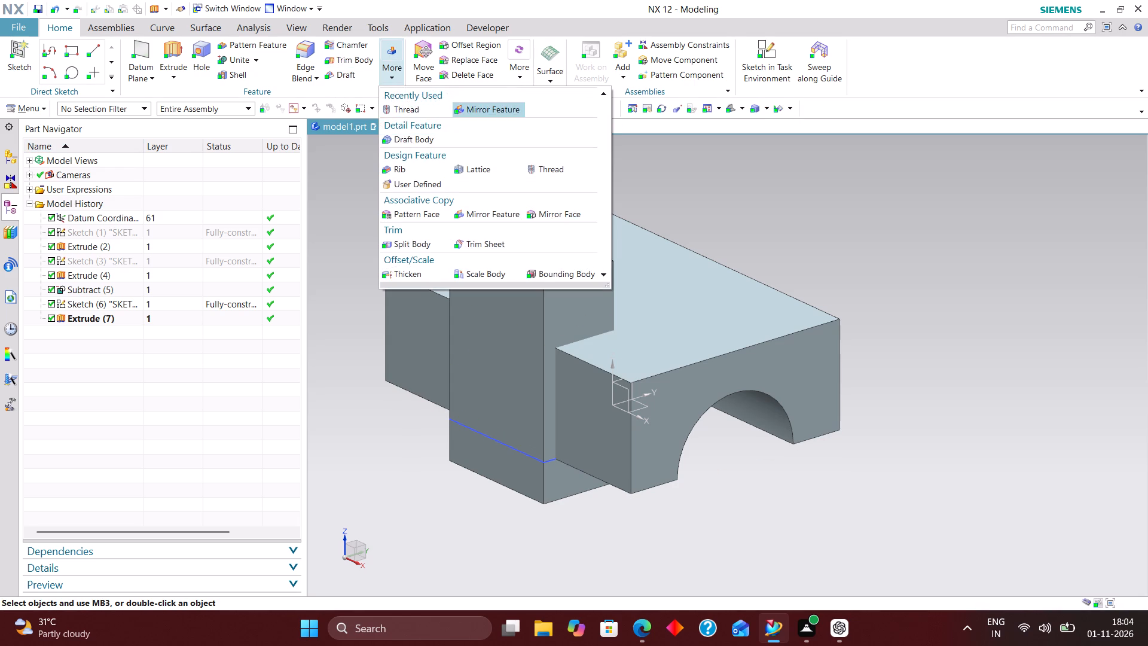
left_click(461, 106)
left_click(489, 308)
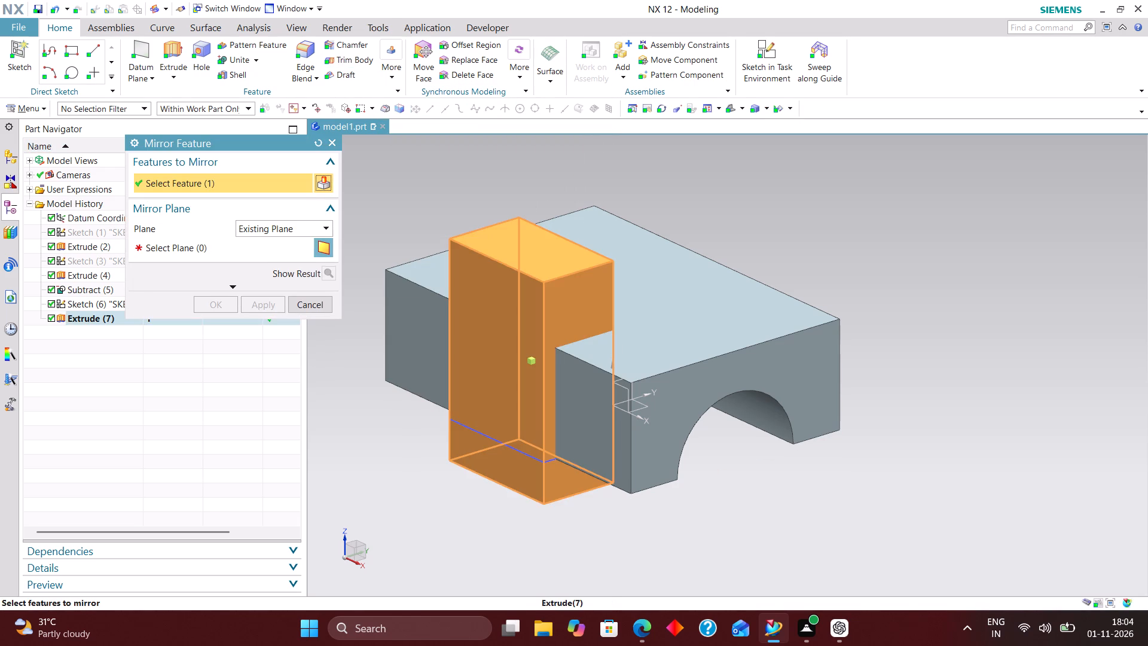
left_click(185, 251)
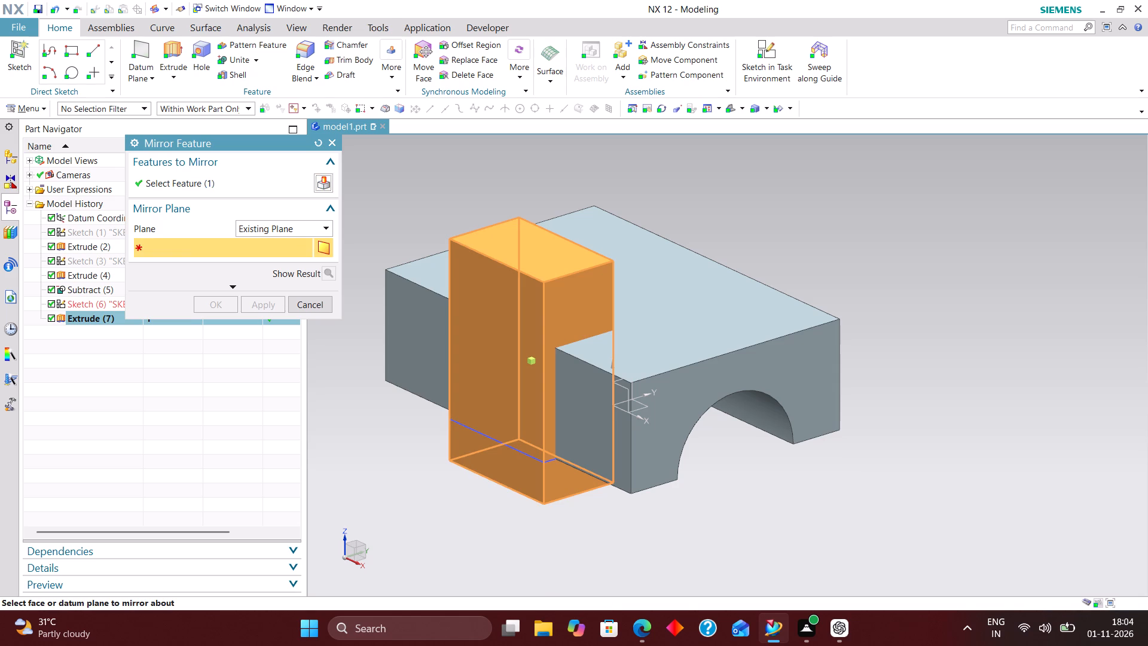
left_click(627, 394)
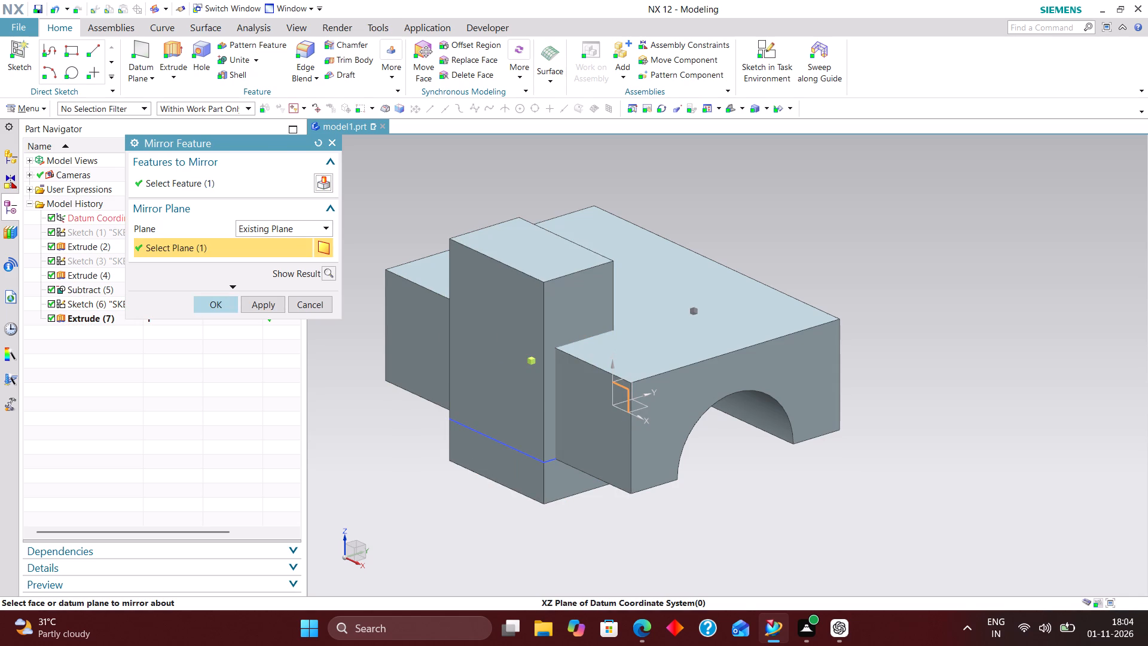
left_click(222, 302)
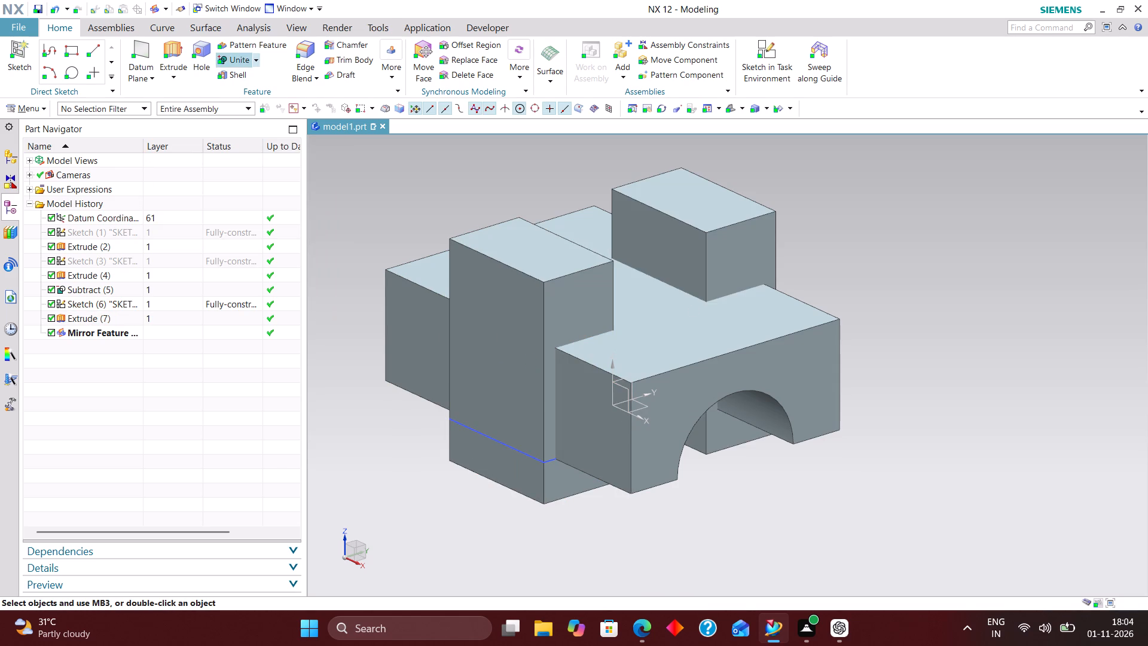
Subtract the rectangular block and its mirrored copy from the channelled main body.
left_click(259, 62)
left_click(273, 93)
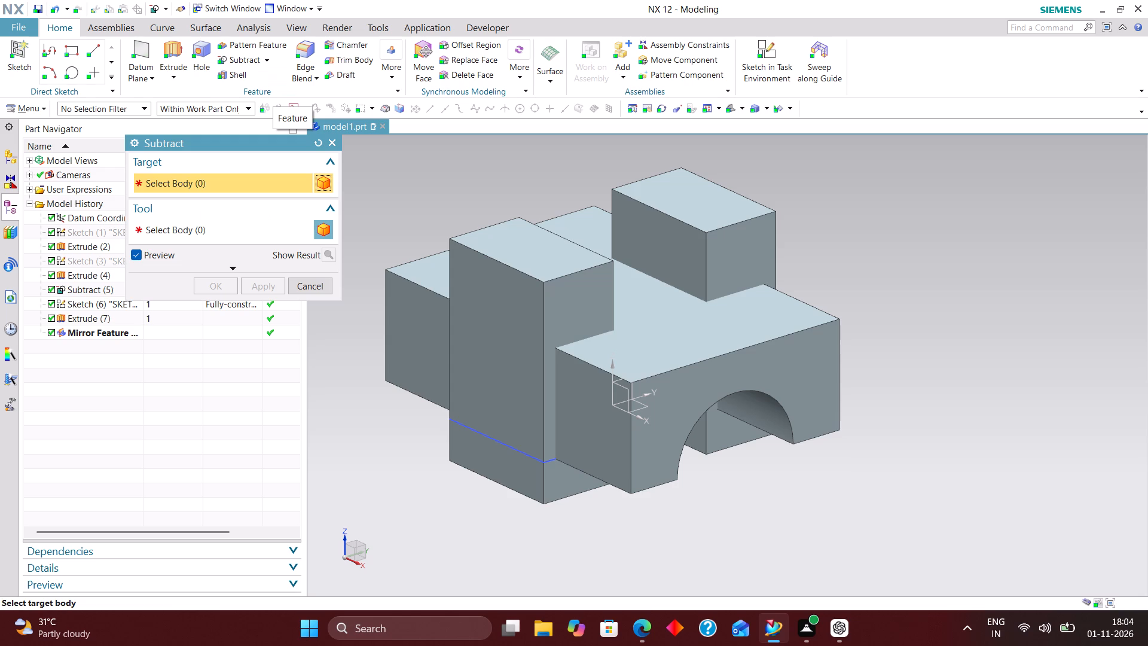
left_click(631, 354)
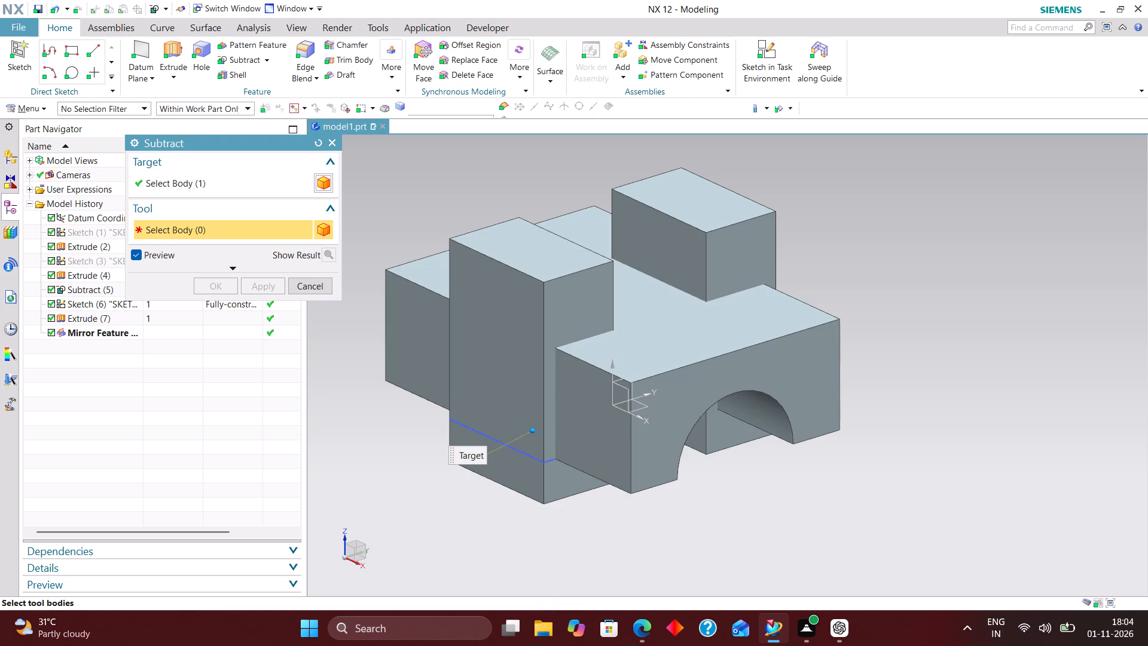
left_click(564, 297)
left_click(693, 231)
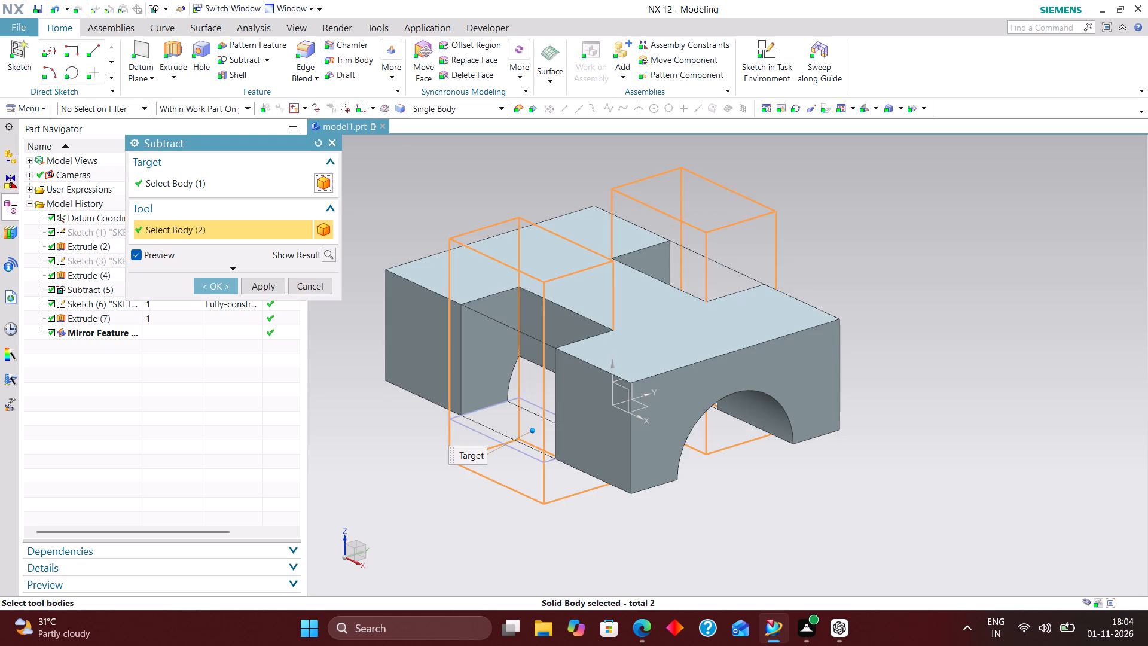
left_click(229, 289)
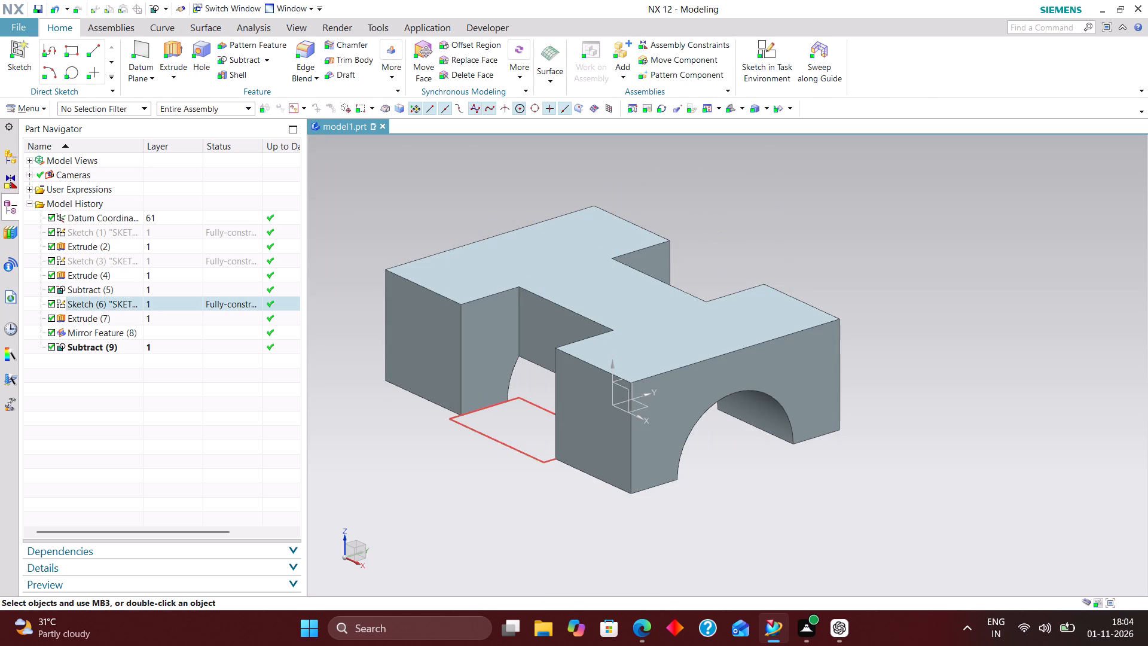
Hide the rectangular profile sketch below the side notch.
right_click_drag(500, 440, 501, 484)
Examine the notched bracket from below, from the side and in isometric view.
middle_click_drag(734, 483, 738, 400)
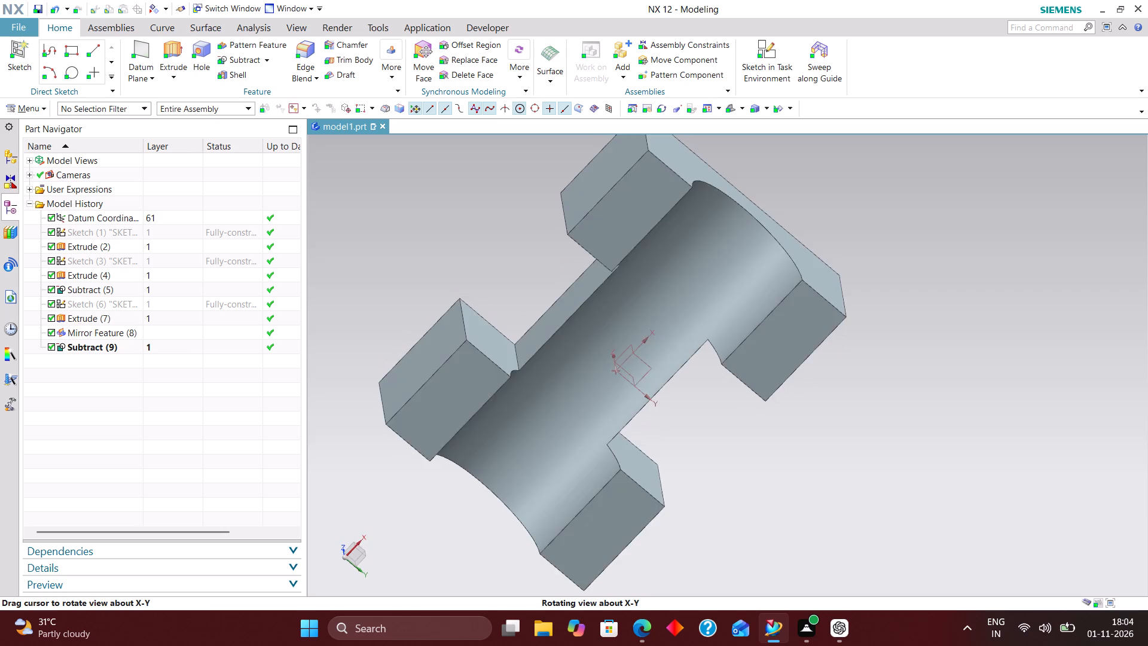
middle_click_drag(738, 400, 740, 423)
middle_click_drag(727, 426, 732, 453)
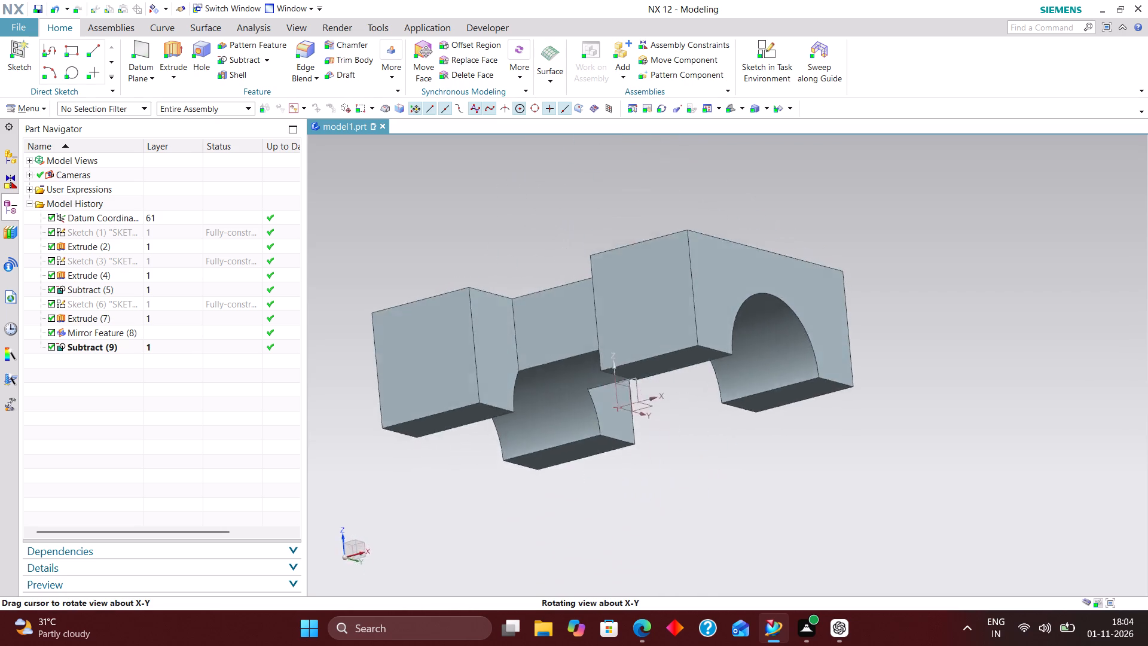
middle_click_drag(732, 453, 719, 480)
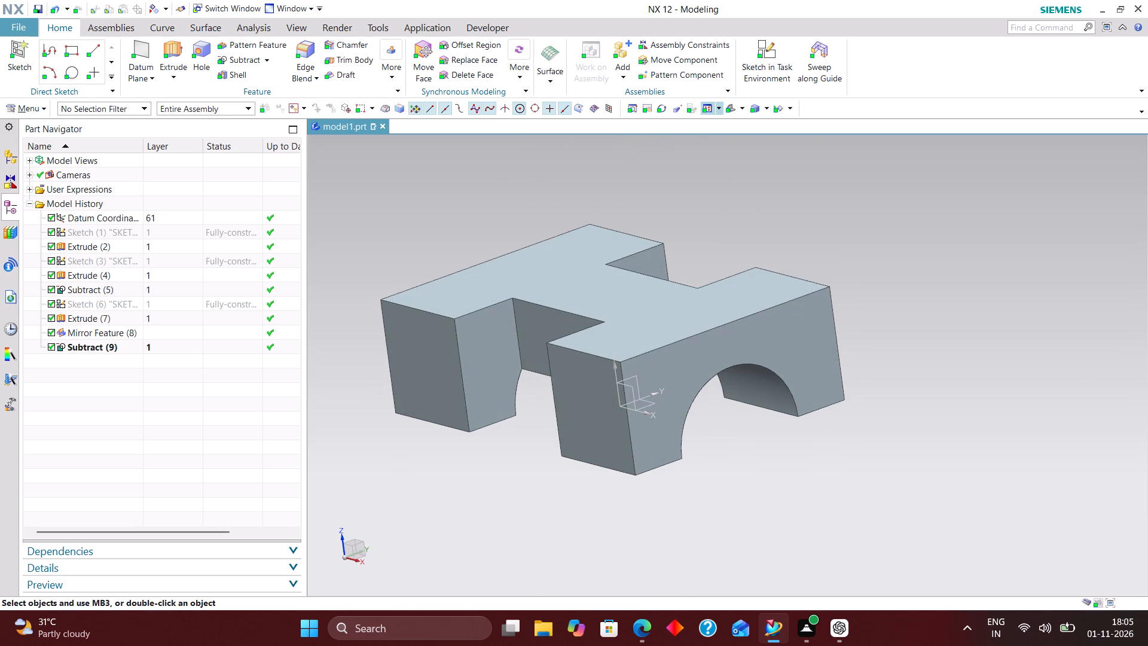
left_click(728, 106)
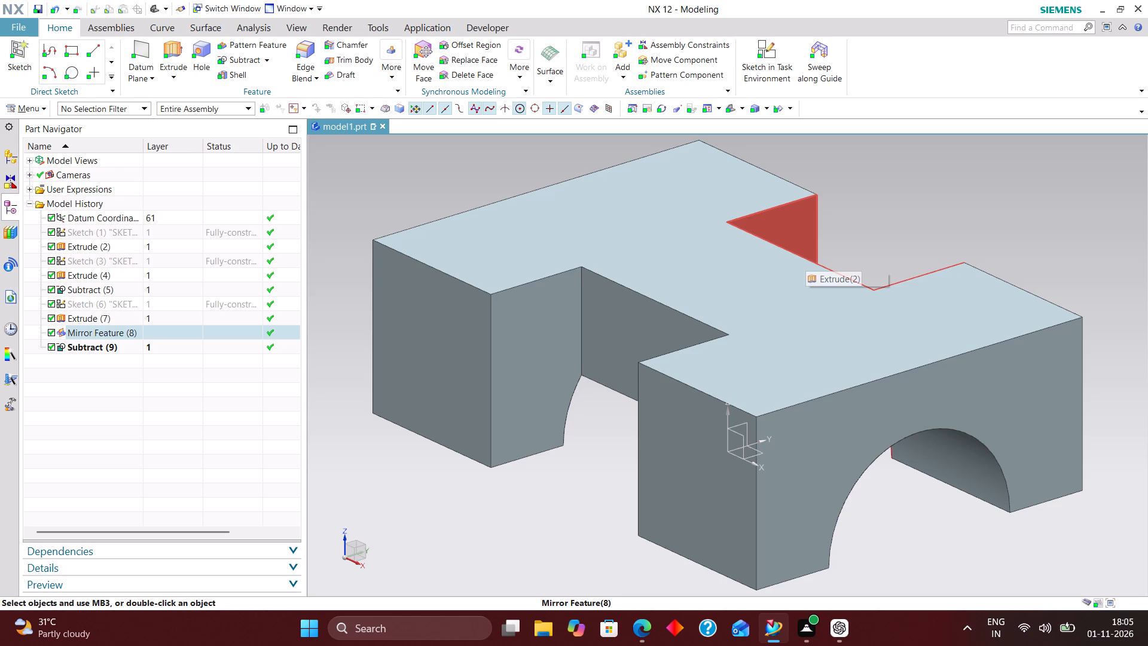
scroll(811, 254, "down", 1)
scroll(789, 266, "up", 2)
scroll(804, 264, "down", 1)
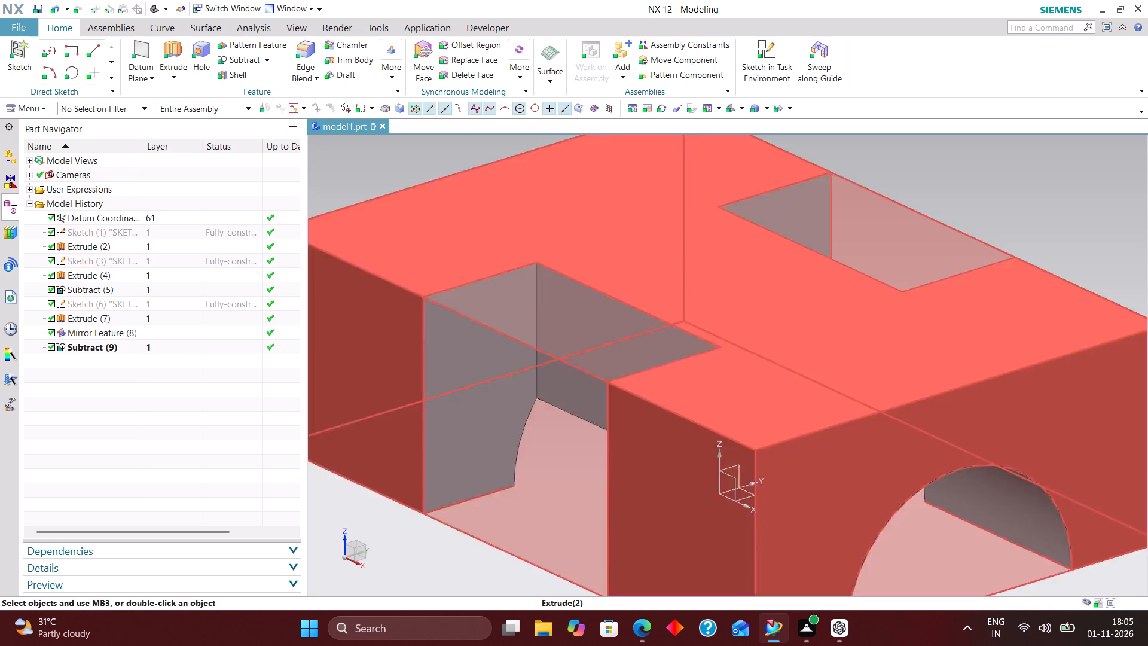
scroll(802, 269, "down", 1)
scroll(864, 227, "up", 1)
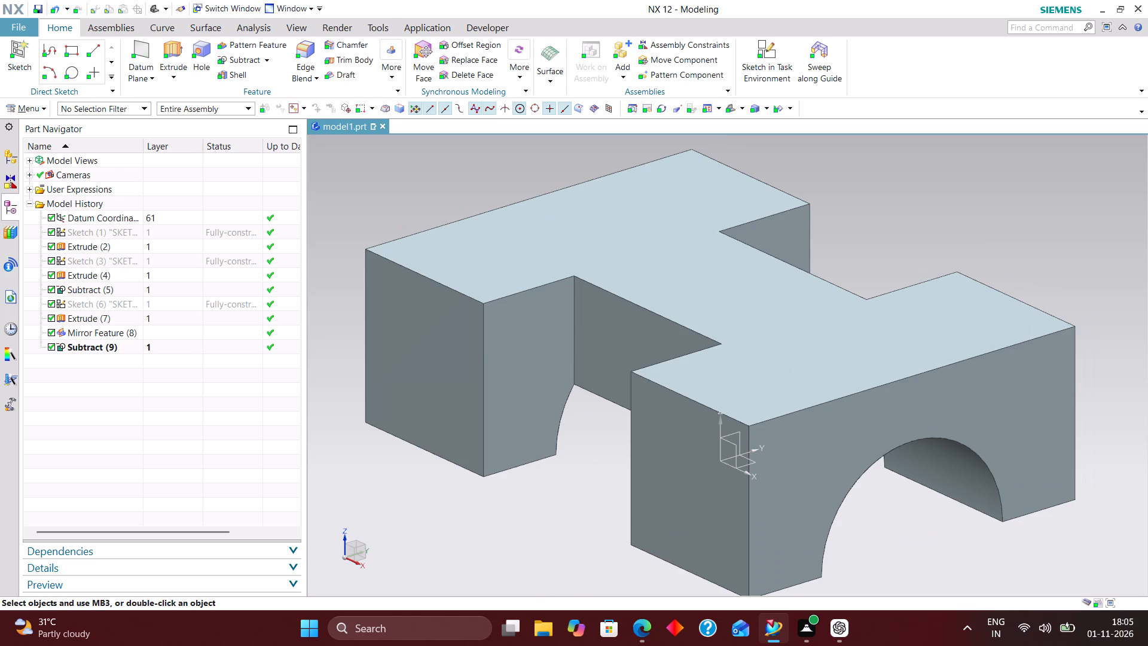
Create a sketch on the XZ plane of the datum coordinate system and finish it without drawing any curves.
left_click(774, 47)
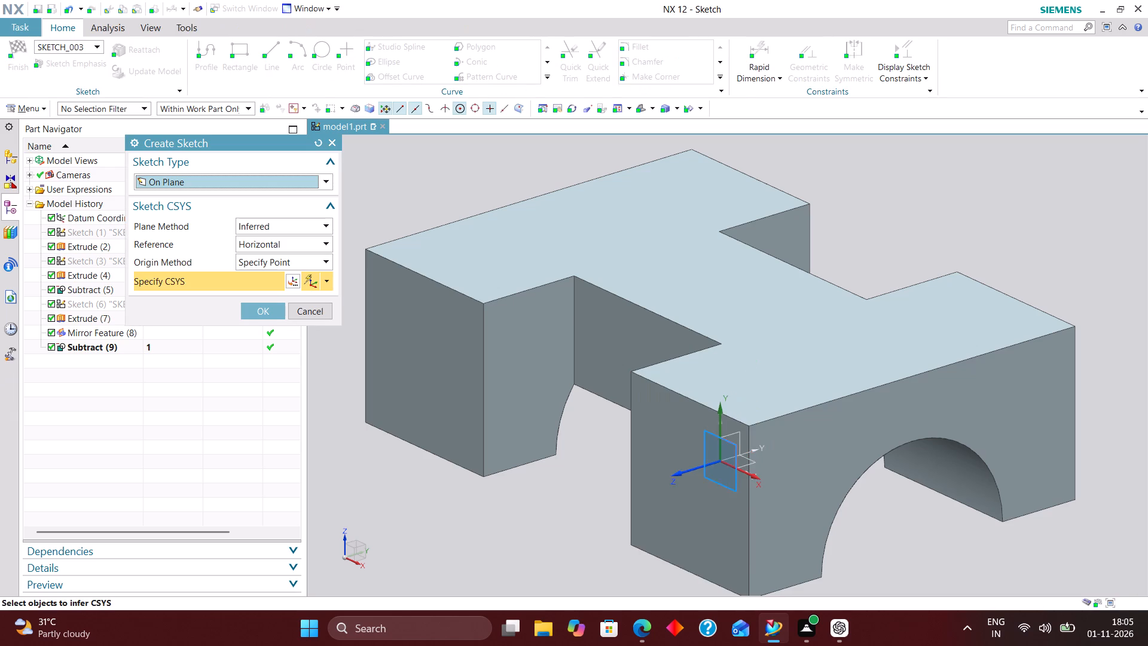
left_click(733, 450)
left_click(315, 138)
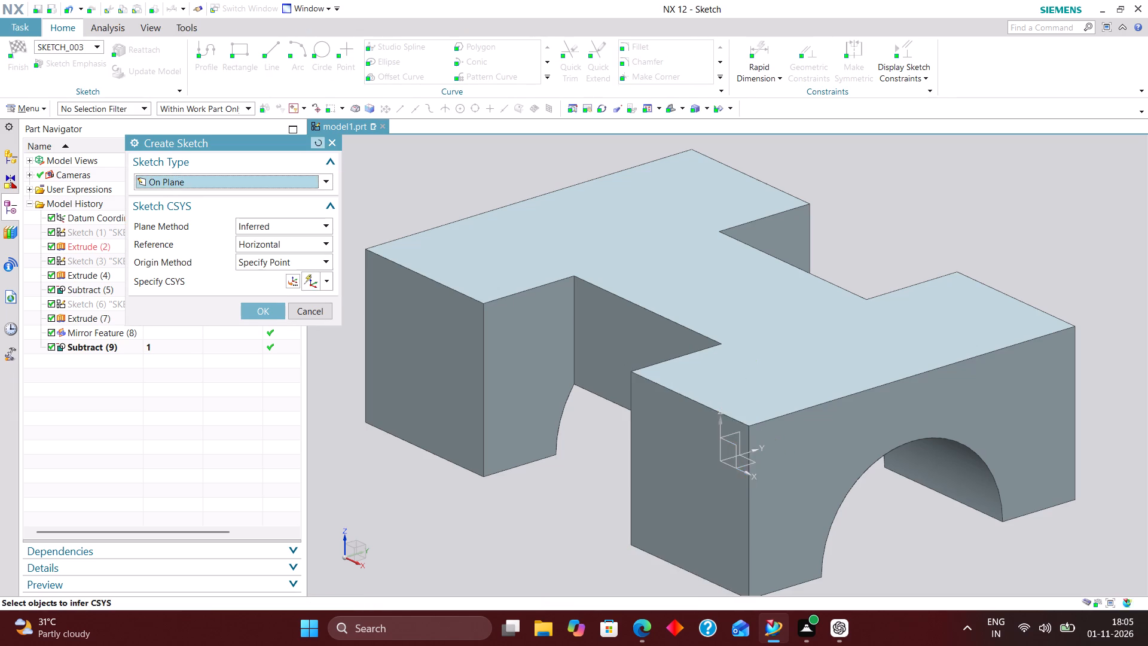
left_click(732, 443)
left_click(254, 310)
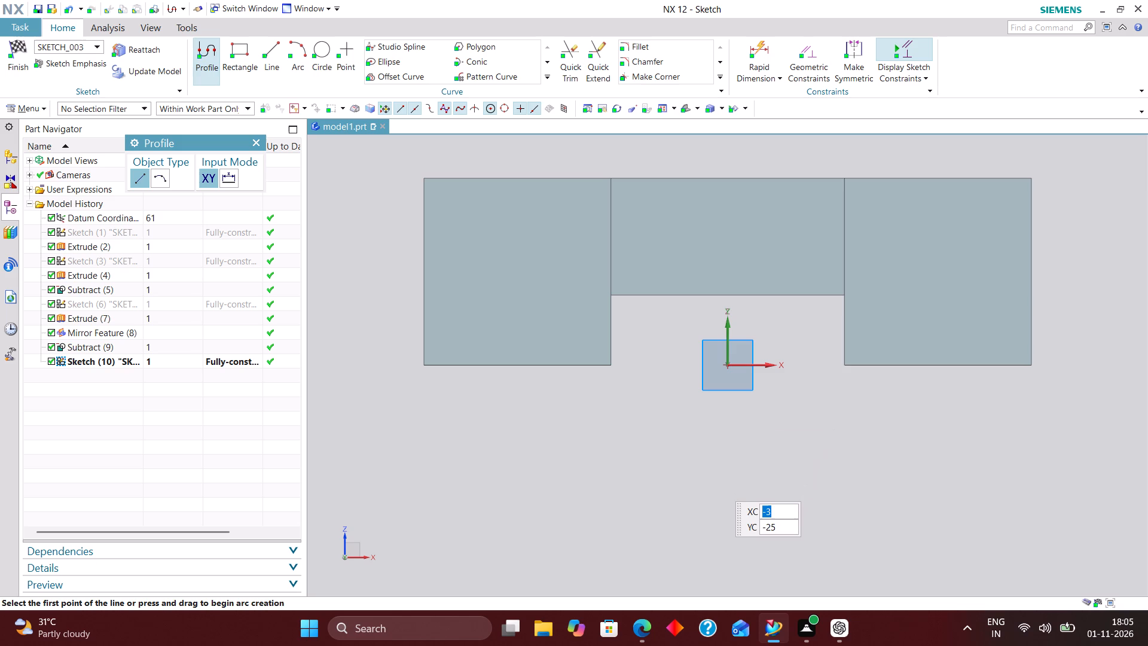
scroll(727, 512, "down", 1)
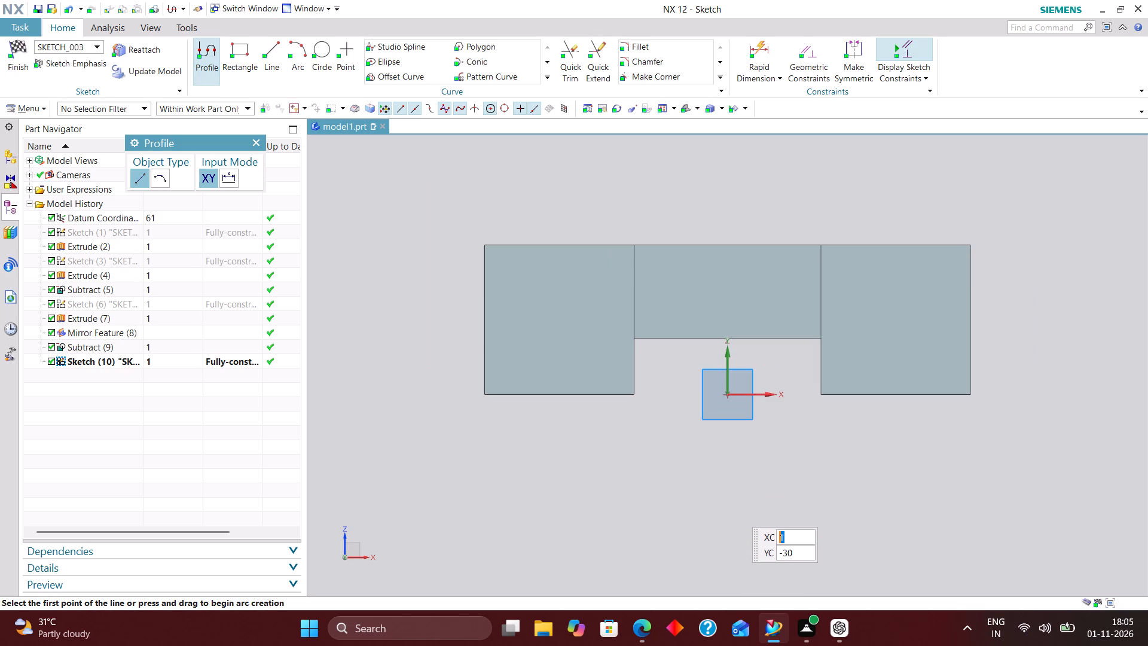
middle_click_drag(841, 456, 842, 470)
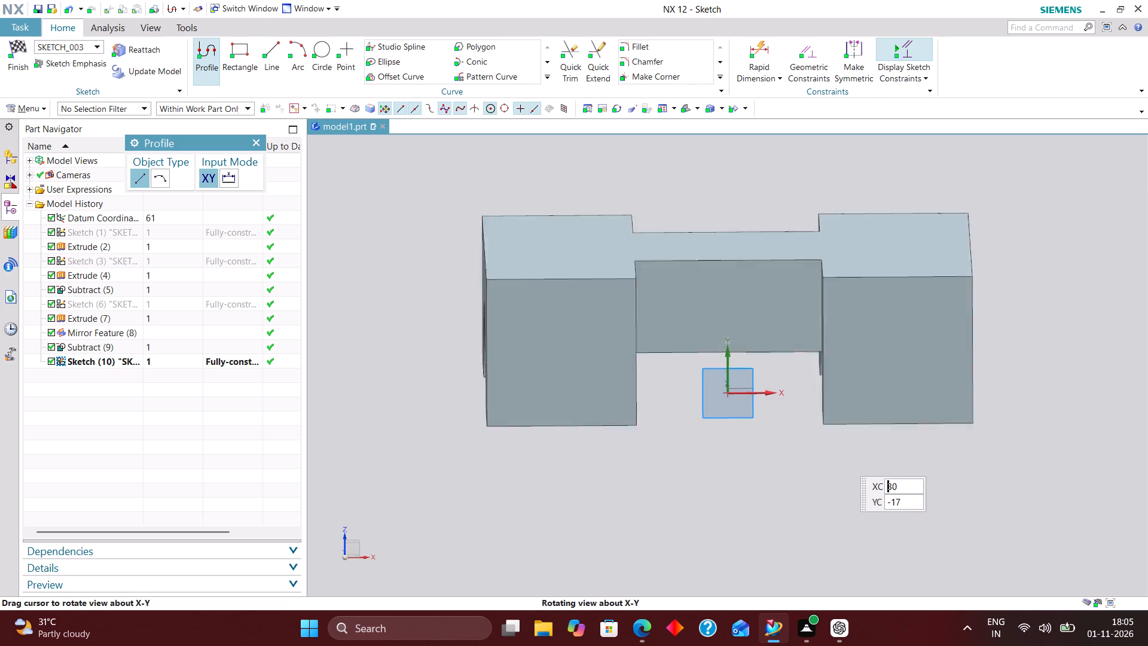
middle_click_drag(842, 470, 836, 485)
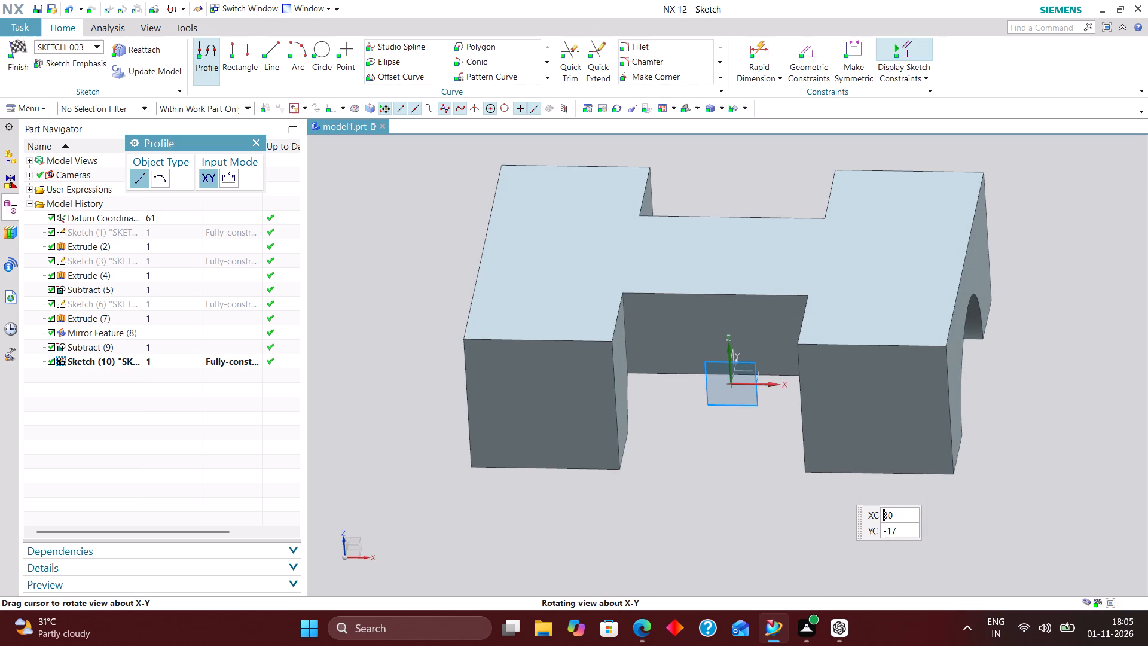
middle_click_drag(836, 485, 853, 433)
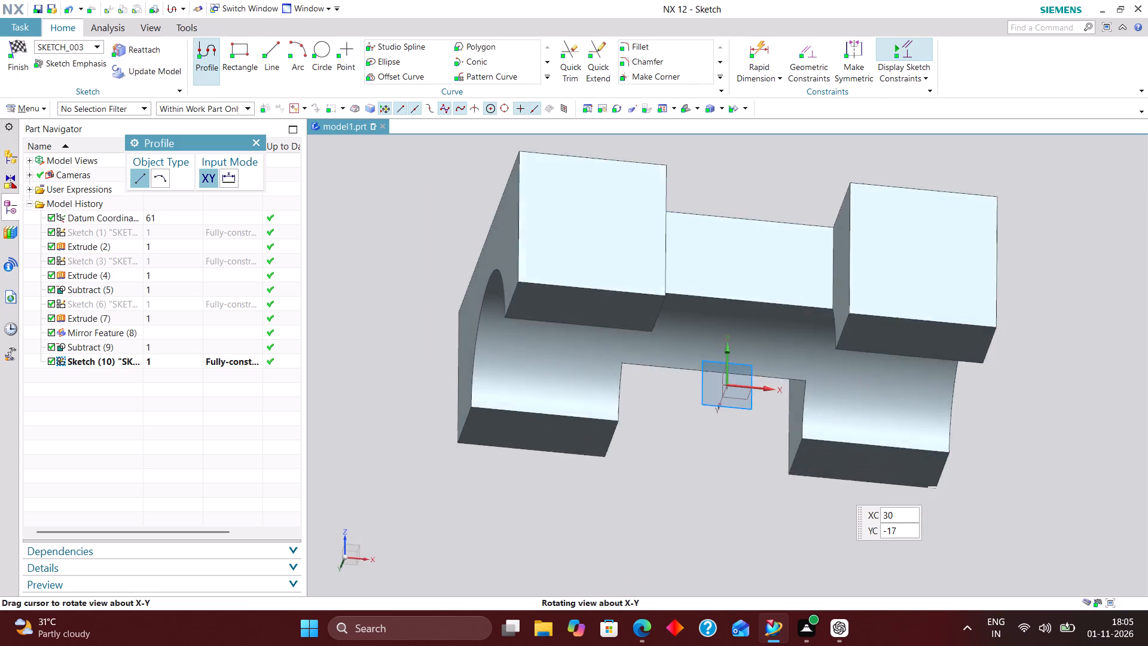
middle_click_drag(853, 433, 822, 458)
left_click(262, 141)
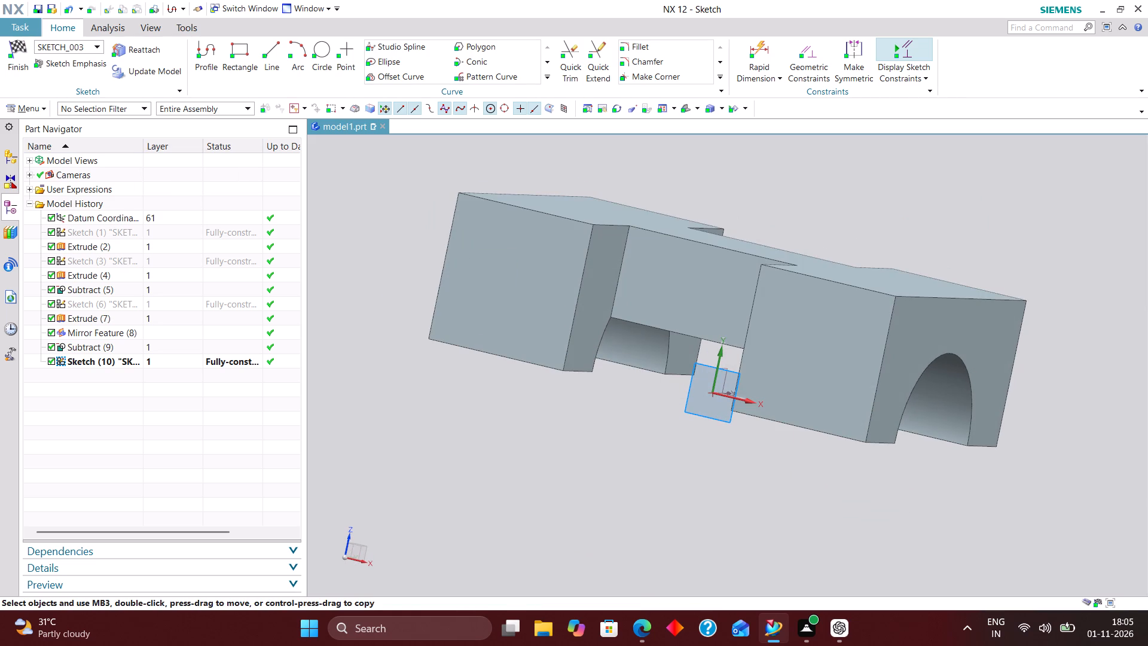
left_click(25, 54)
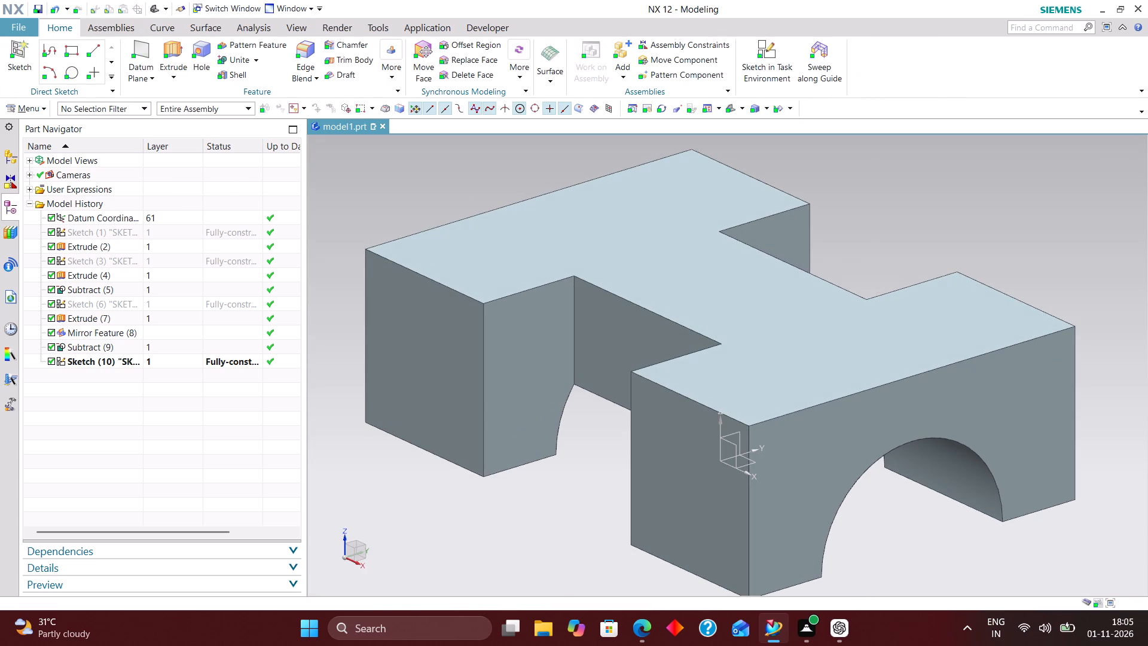
Edit the side notch block's extrusion and set its end distance to 25 mm.
left_click(122, 306)
right_click(122, 304)
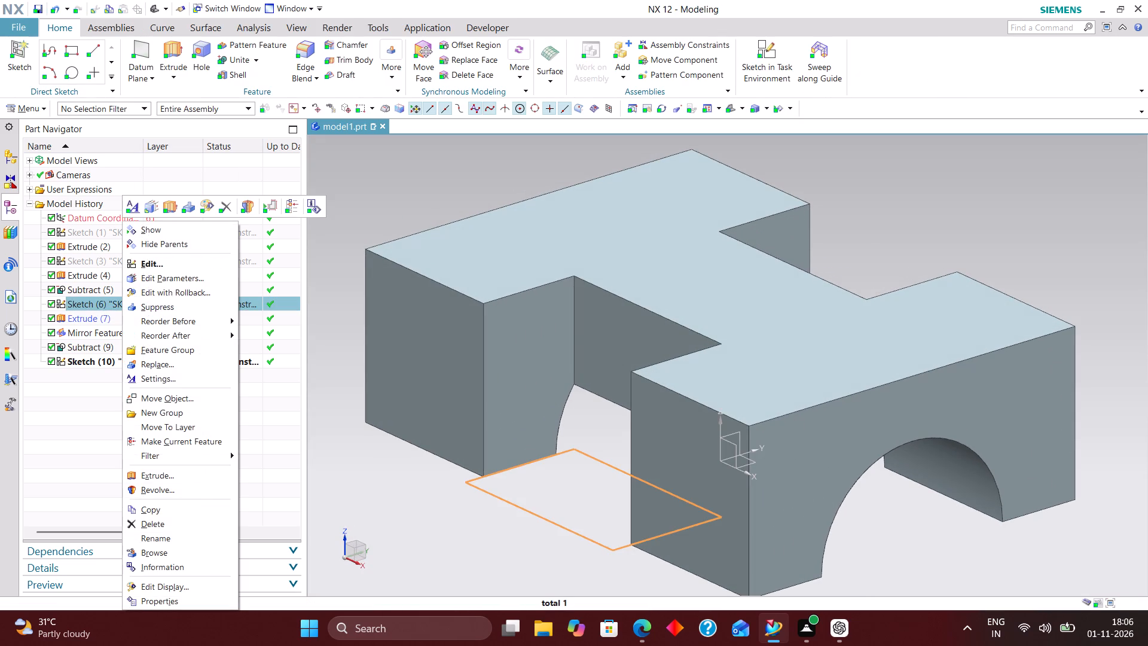
left_click(101, 316)
right_click(101, 316)
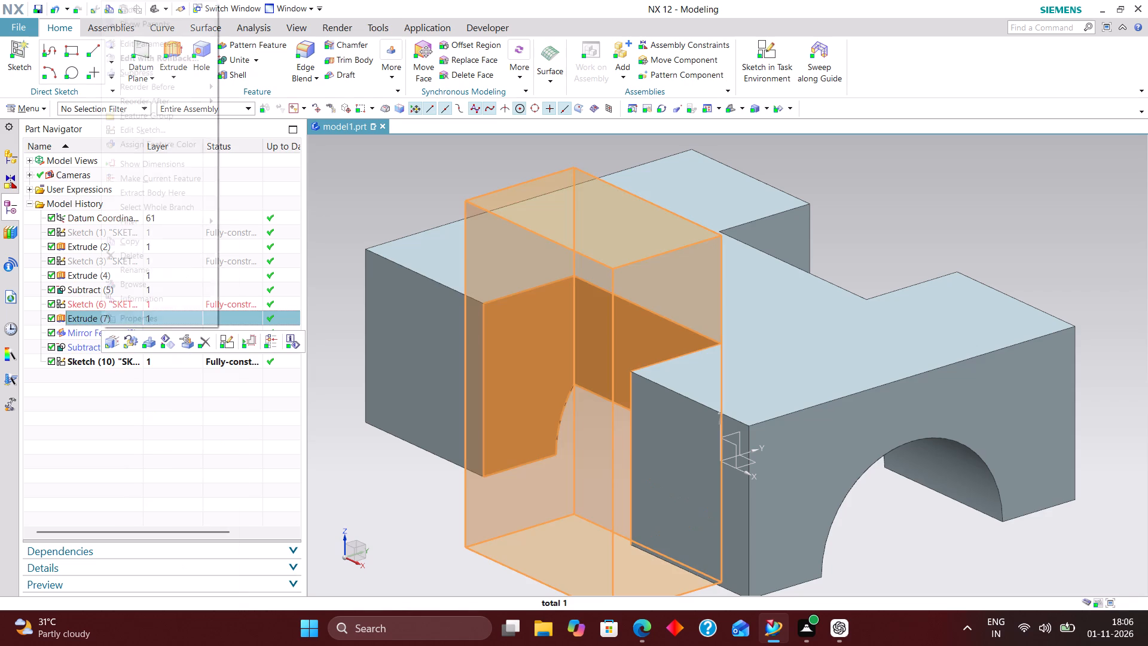
left_click(172, 56)
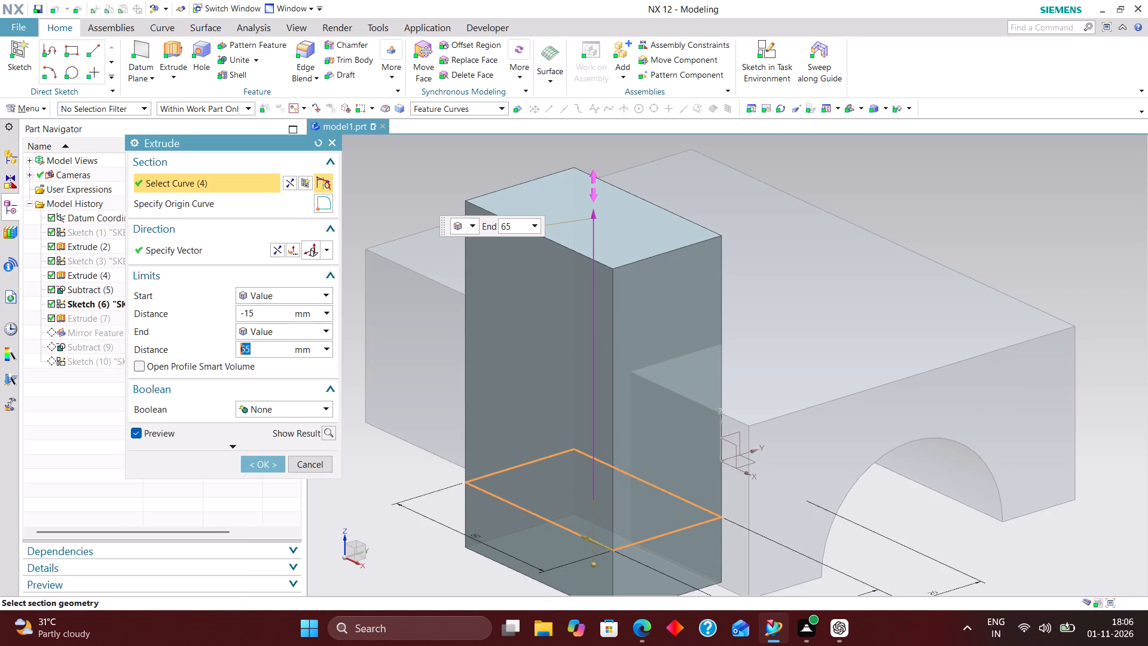
left_click_drag(594, 211, 601, 330)
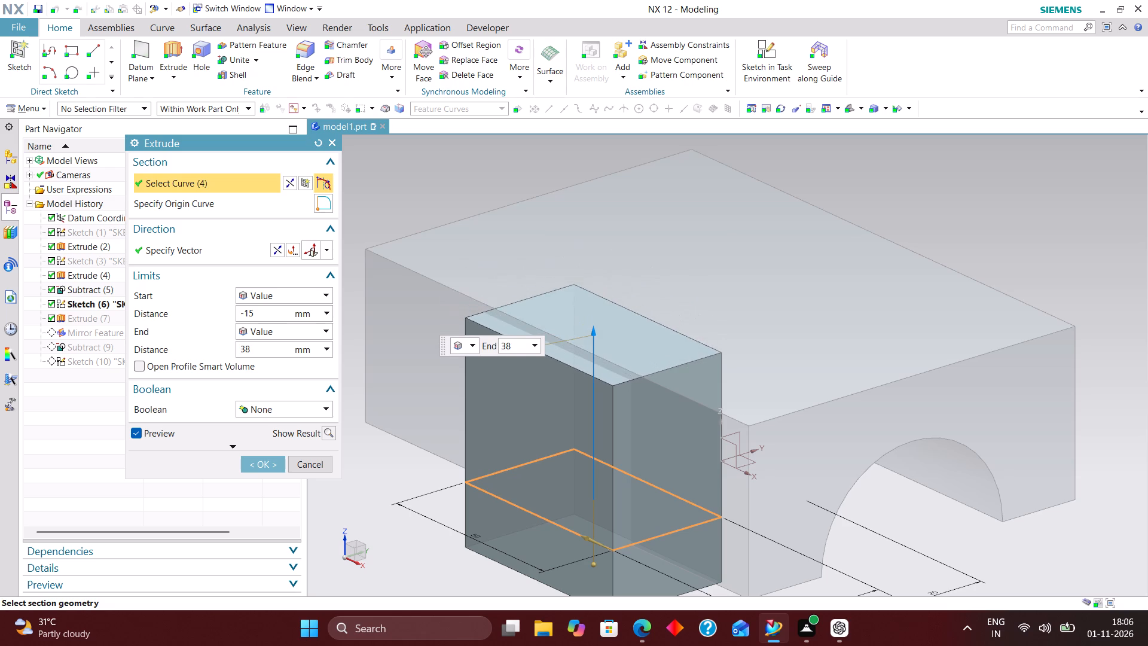
left_click_drag(601, 330, 607, 315)
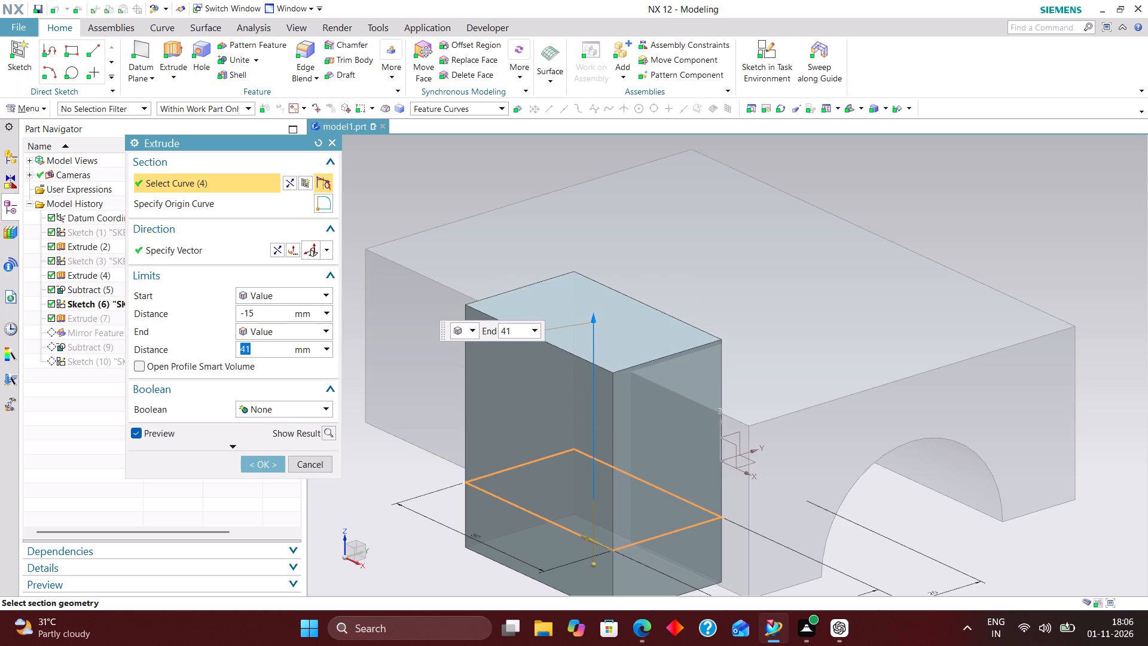
middle_click_drag(877, 496, 922, 473)
scroll(883, 491, "up", 1)
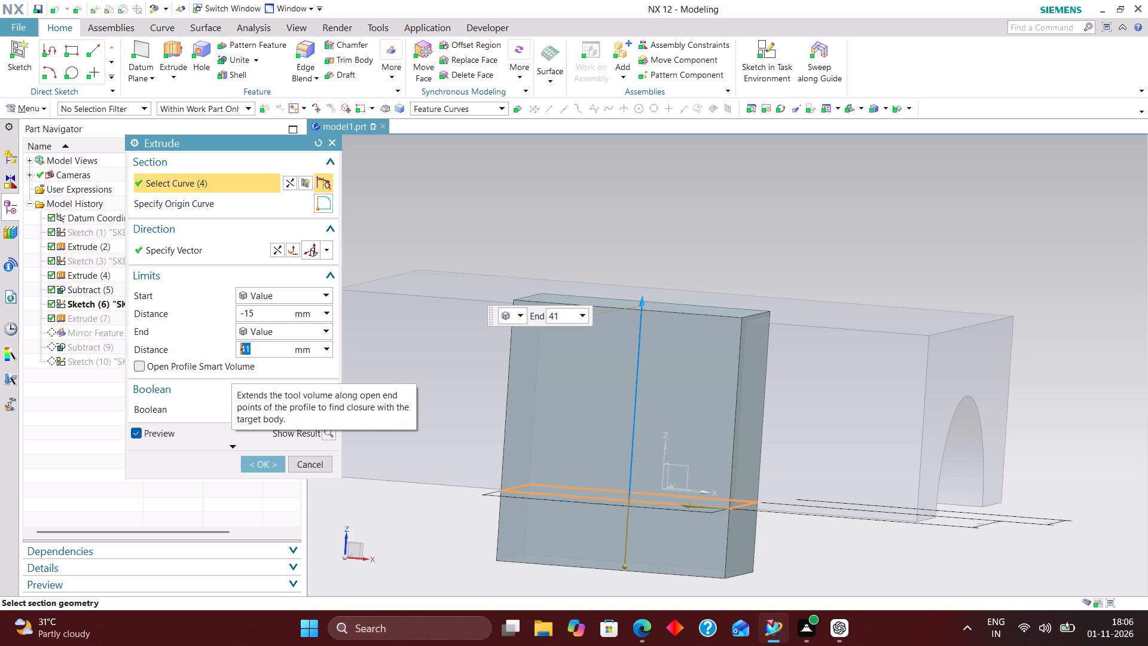
type("10")
key("BackSpace")
key("BackSpace")
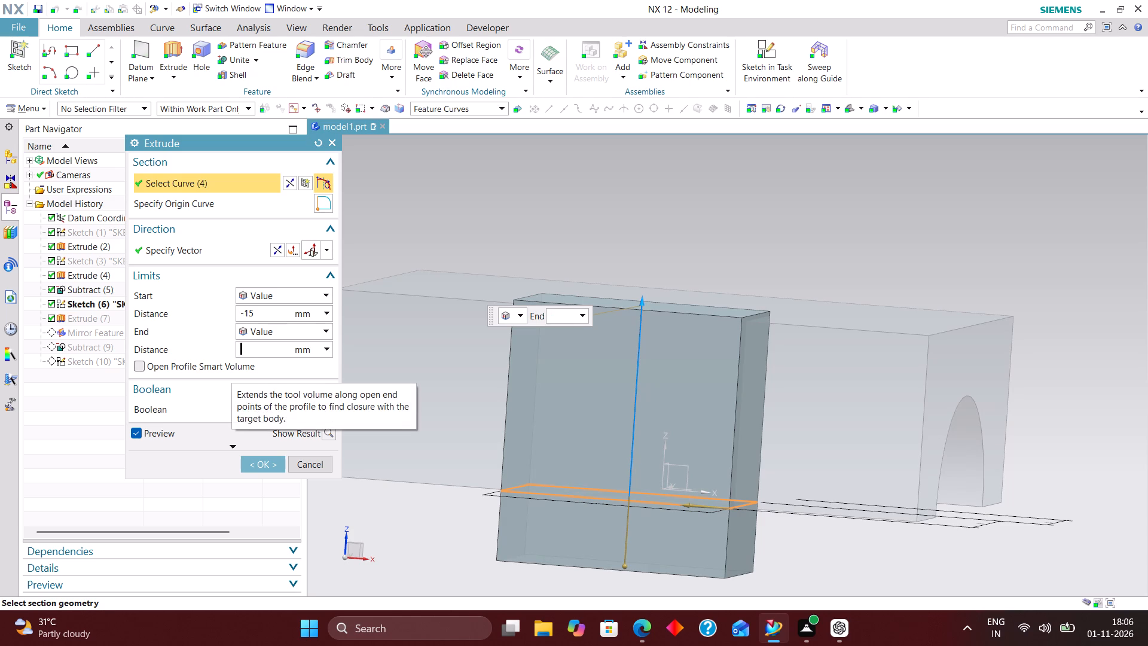
type("25")
key("Return")
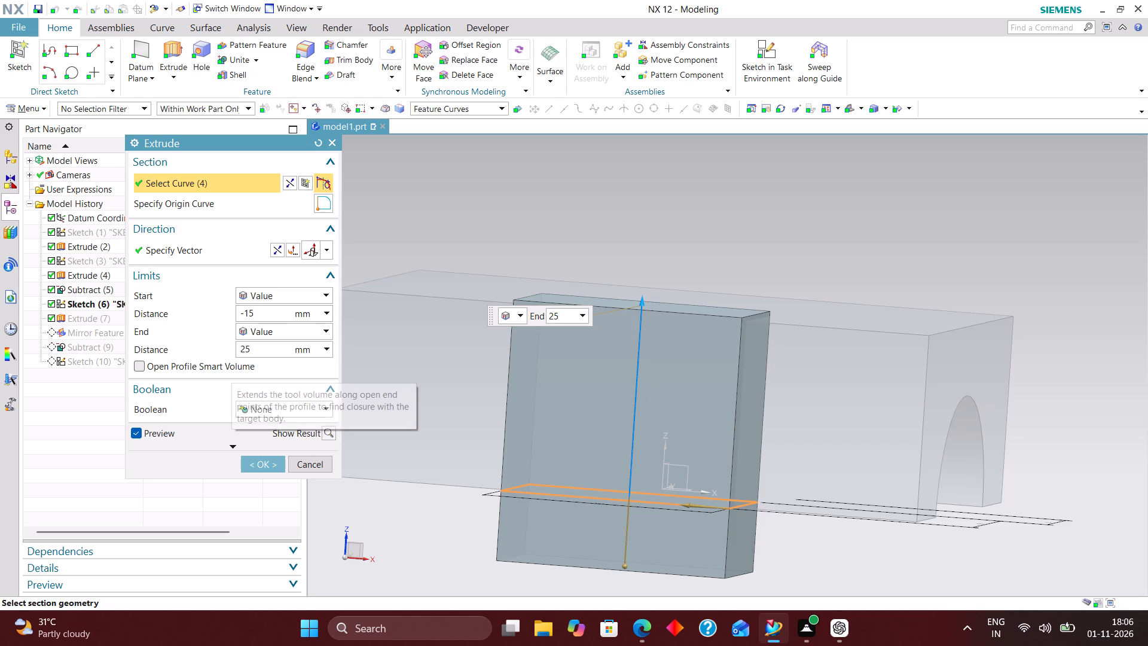
key("Return")
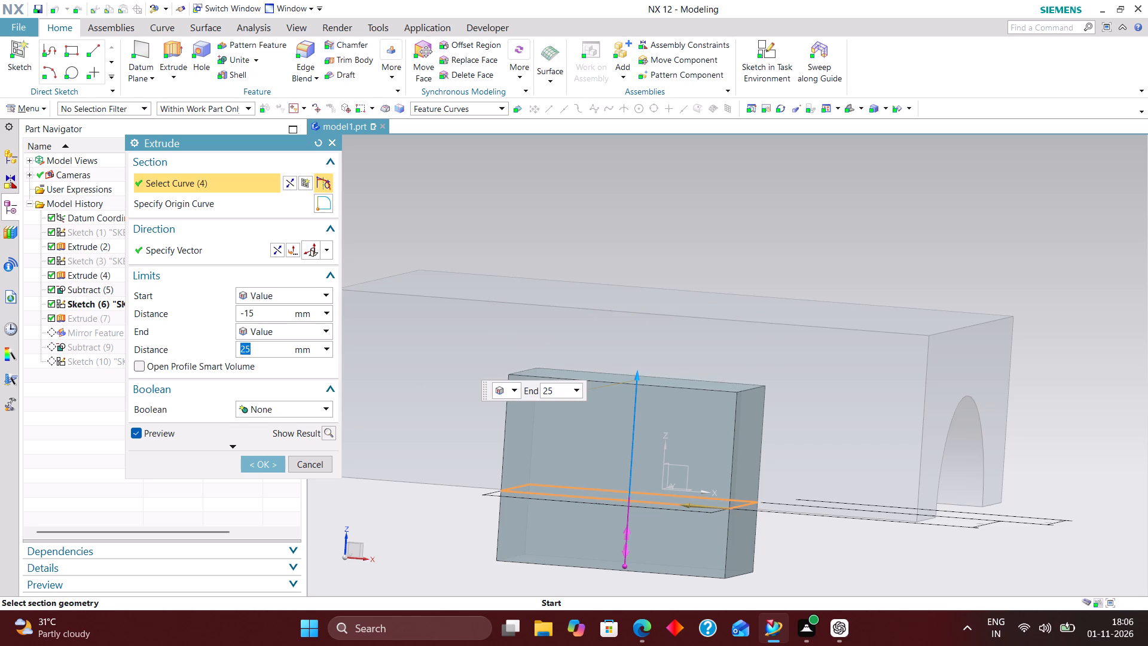
Raise the notch extrusion's start limit above the main body to 68 mm and apply the edited extrusion.
left_click_drag(622, 572, 634, 495)
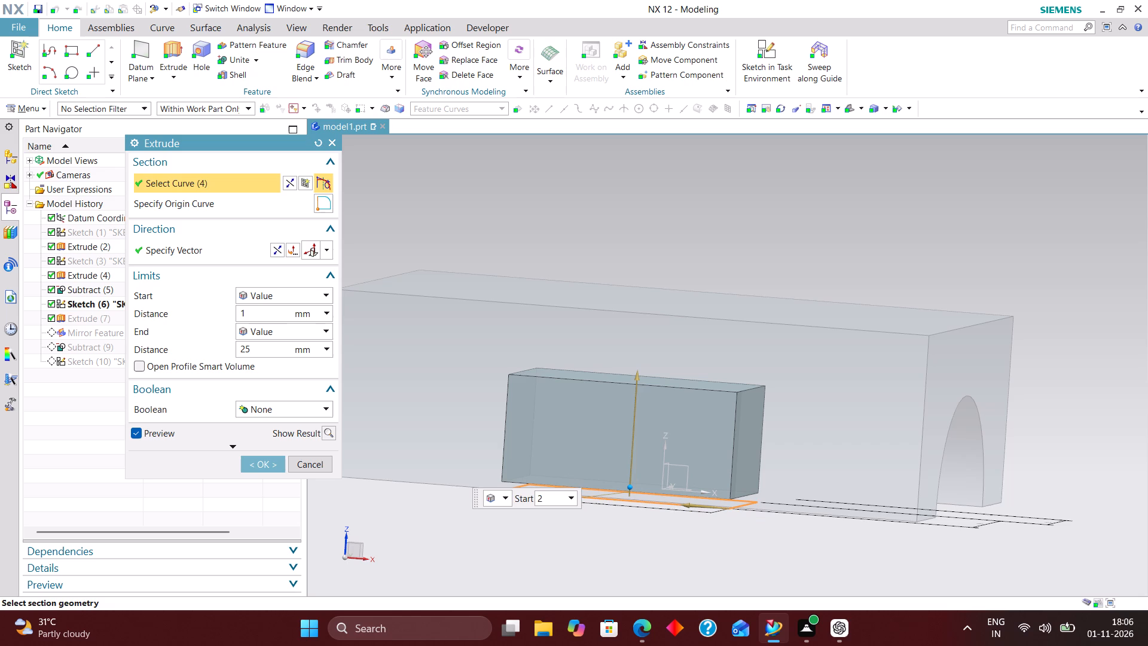
left_click_drag(634, 495, 655, 333)
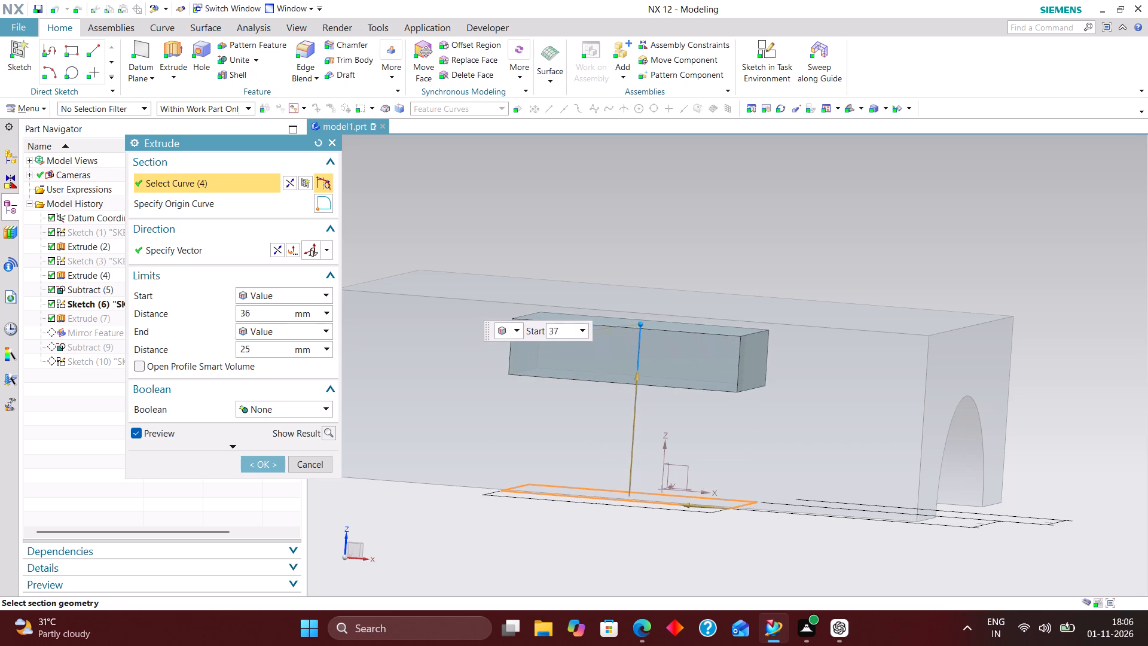
left_click_drag(655, 333, 665, 197)
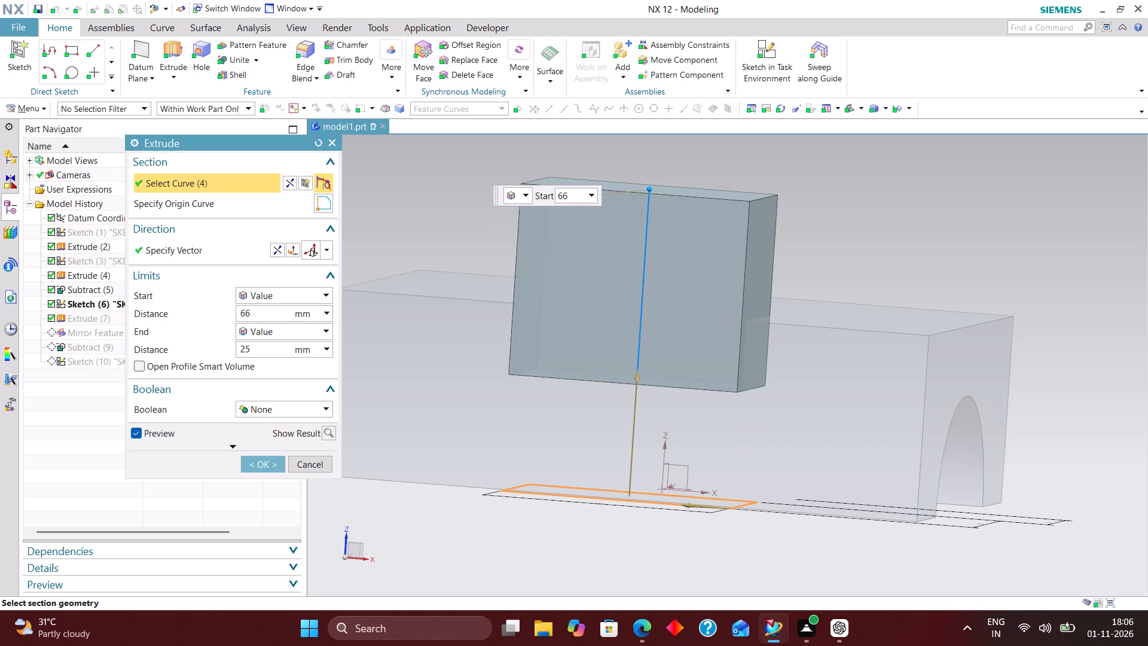
left_click_drag(665, 197, 667, 189)
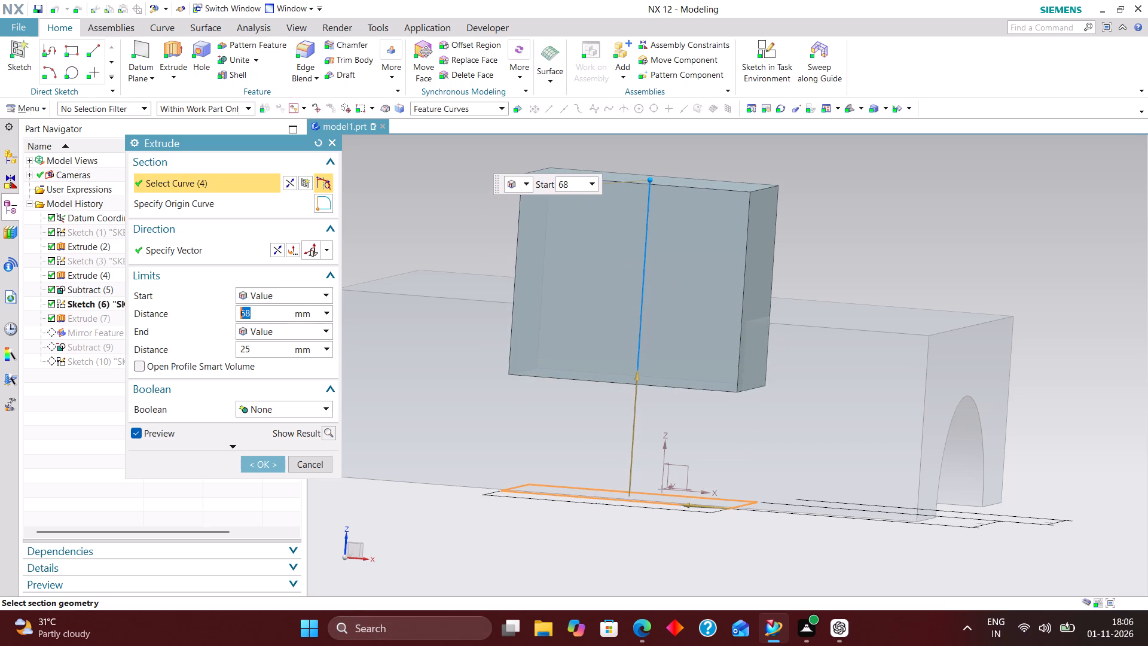
left_click(265, 468)
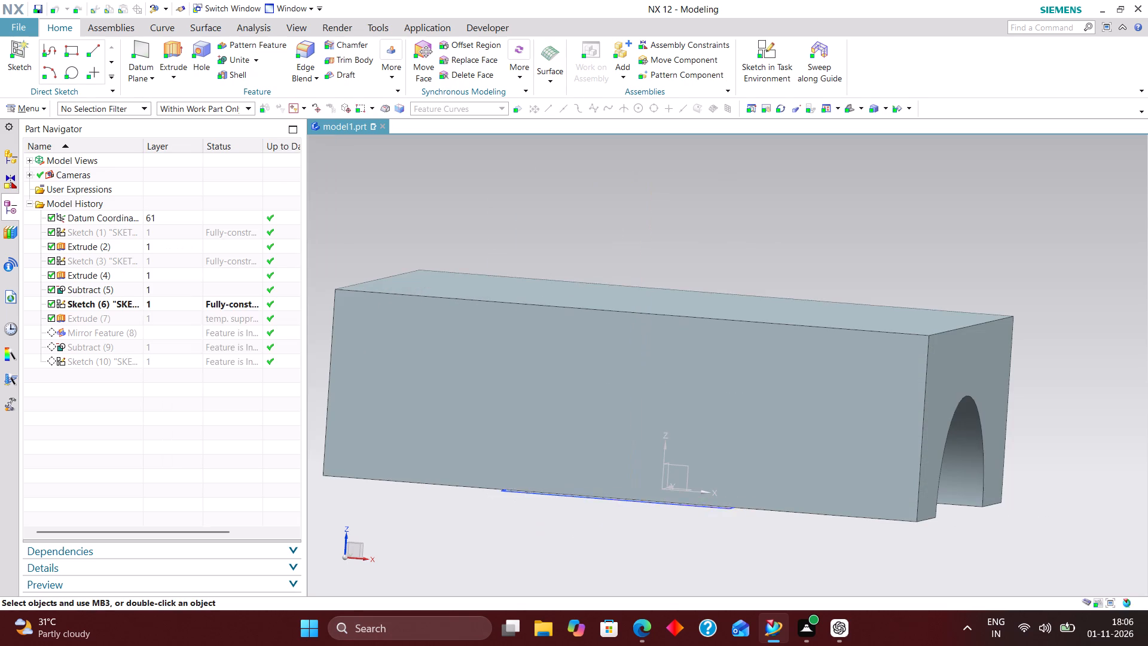
Measure the side notch's depth from the outer edge of its floor to its inner wall.
middle_click_drag(1106, 390, 1042, 402)
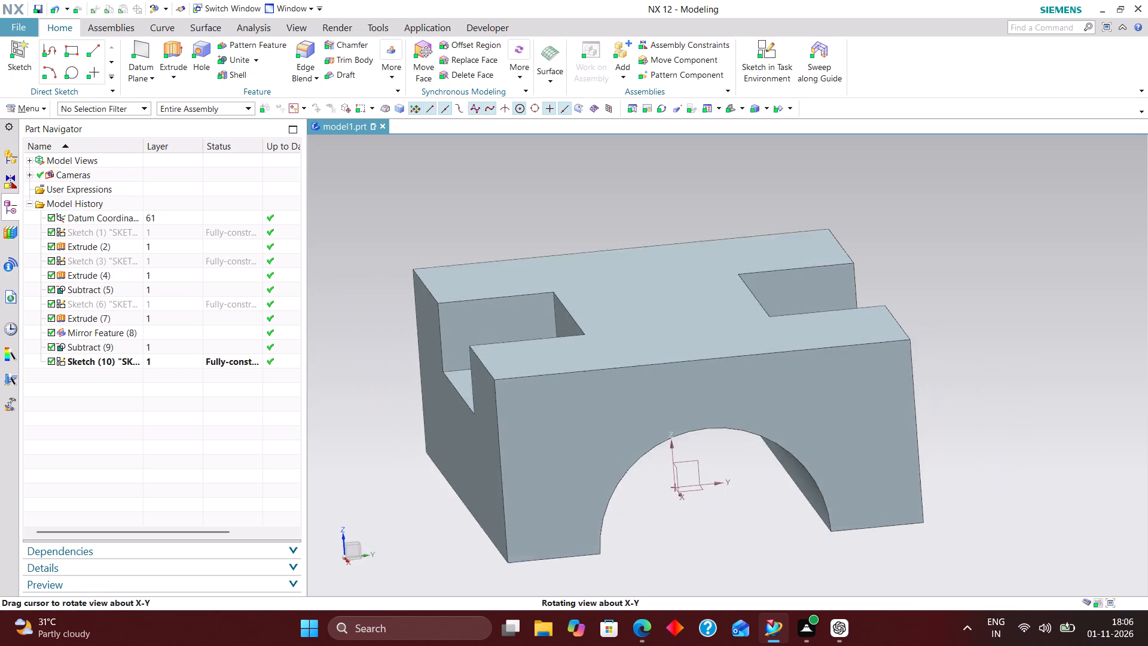
middle_click_drag(1042, 402, 1089, 404)
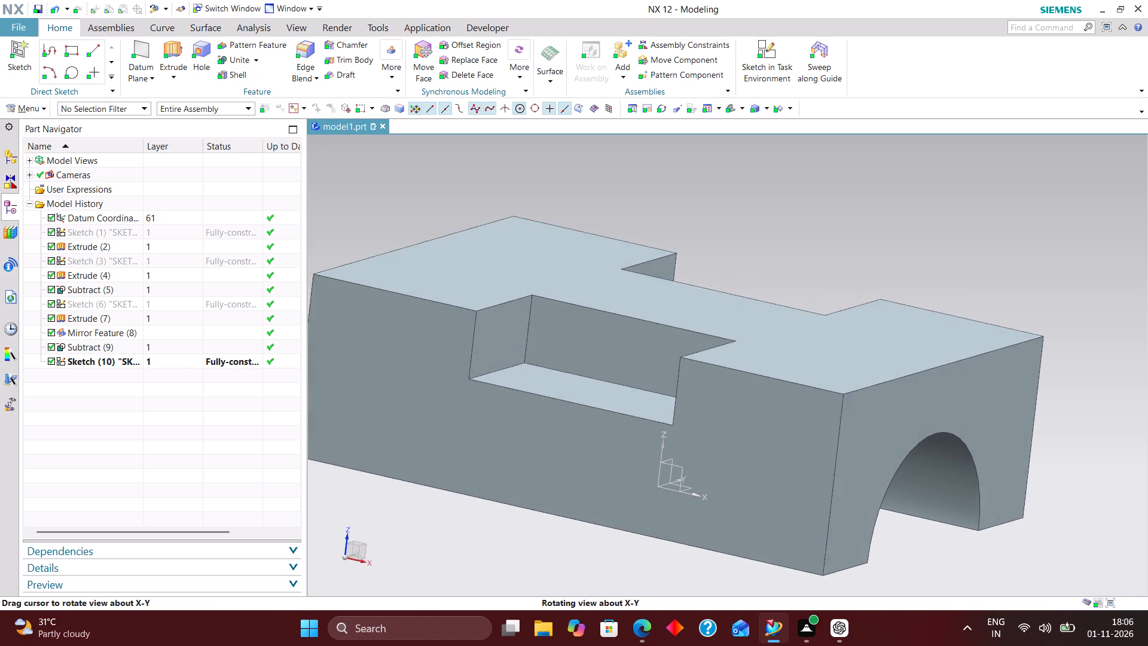
middle_click_drag(1089, 404, 1067, 404)
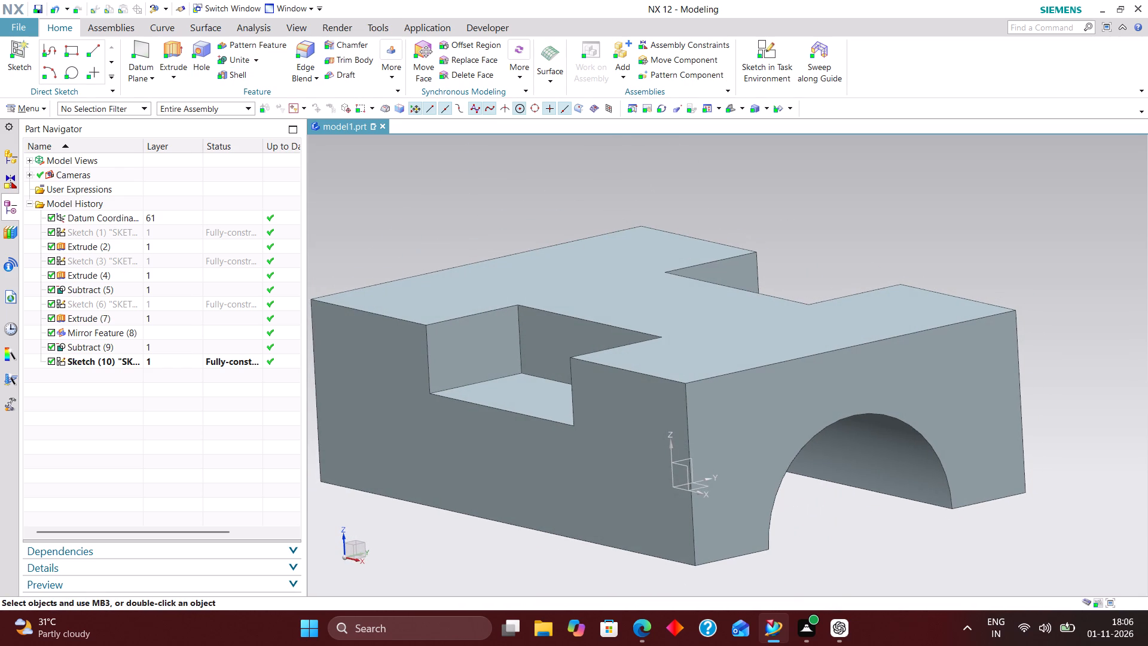
left_click(240, 25)
left_click(25, 50)
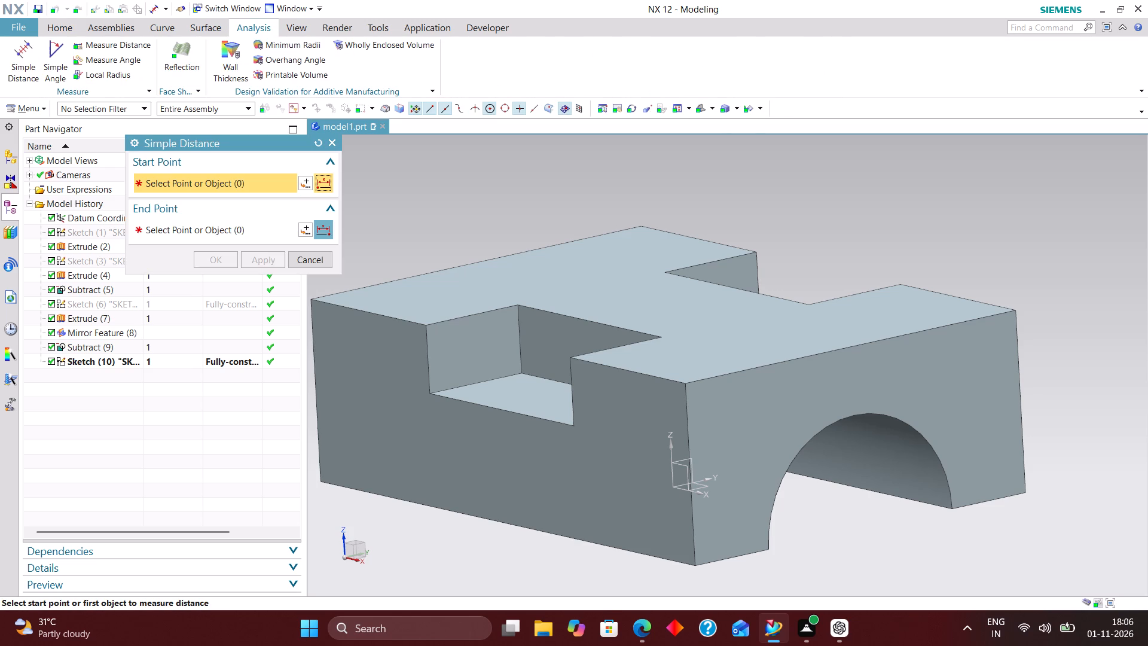
scroll(548, 414, "up", 1)
left_click(641, 449)
middle_click_drag(710, 382, 730, 385)
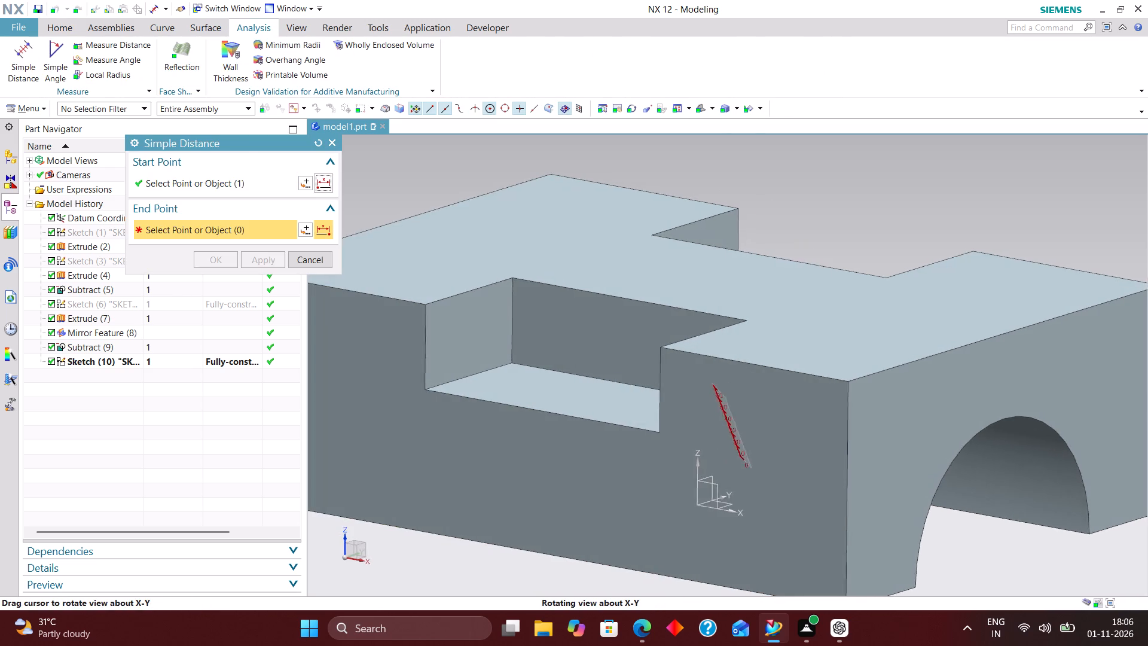
middle_click_drag(730, 385, 761, 398)
scroll(761, 398, "up", 1)
left_click(756, 368)
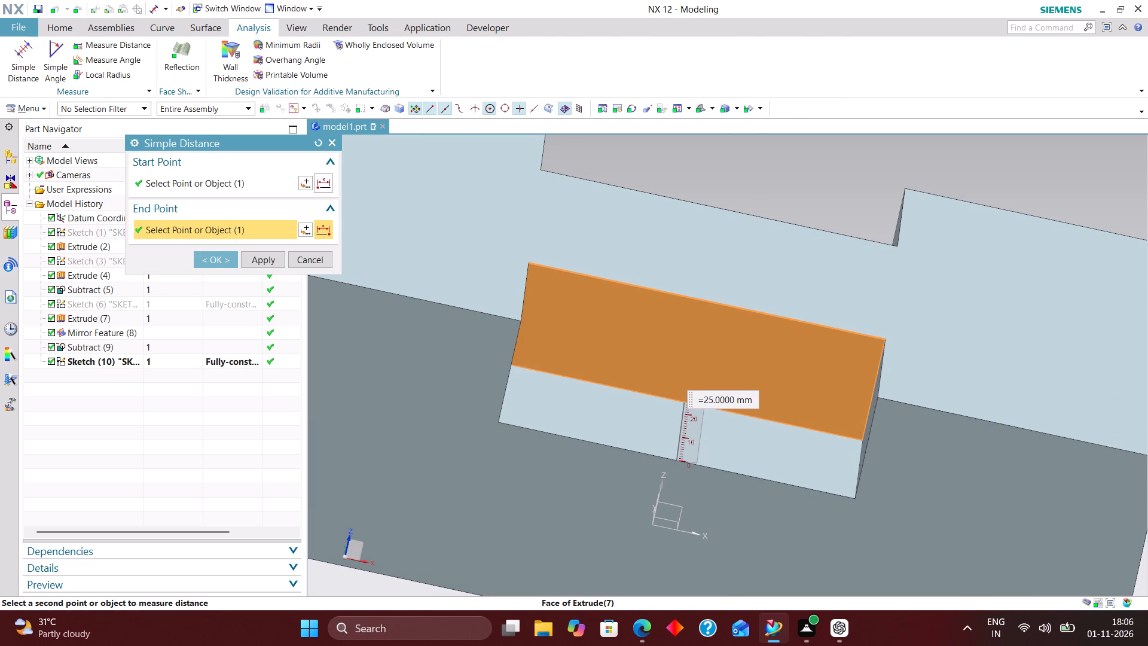
left_click(333, 141)
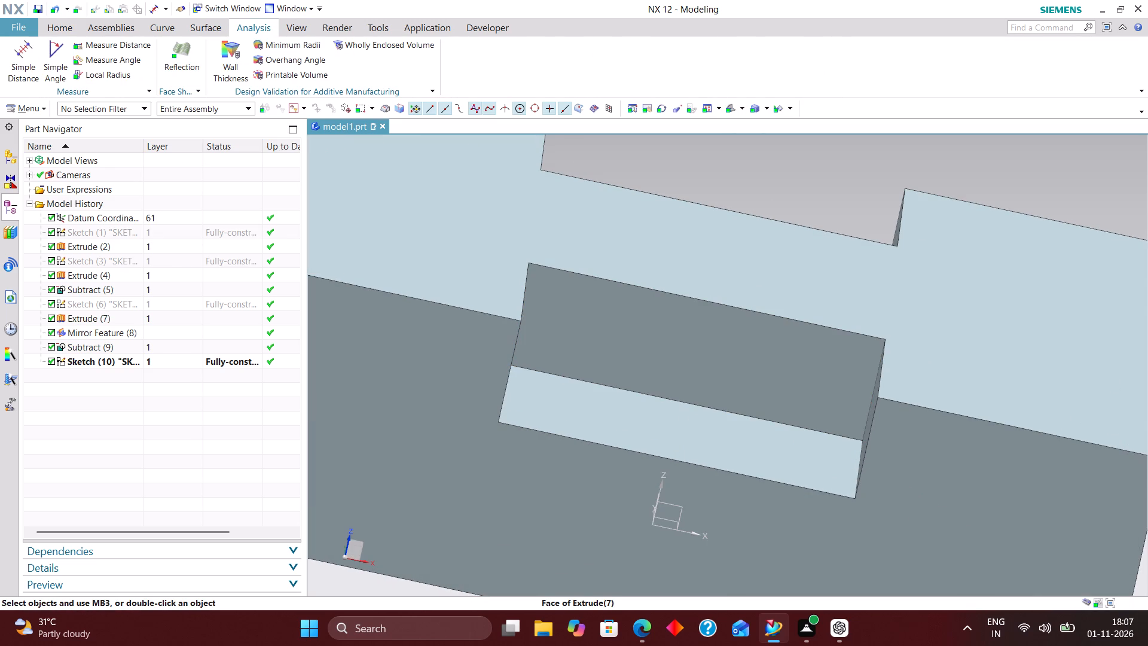
Restore the isometric view of the whole notched bracket.
left_click(72, 30)
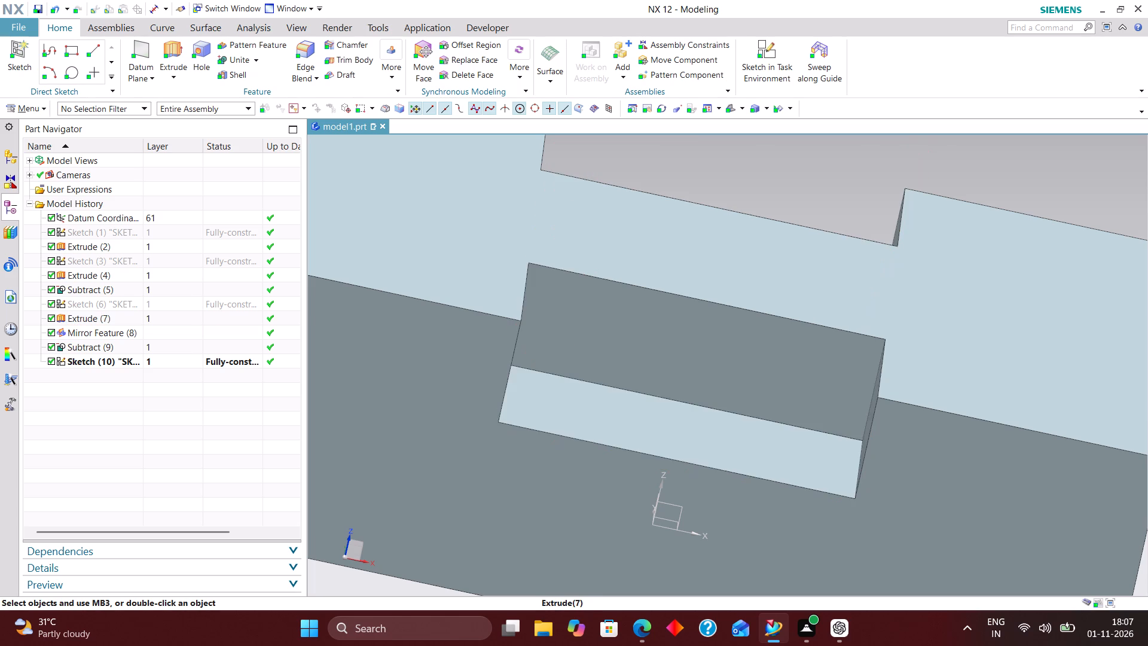
scroll(851, 391, "down", 3)
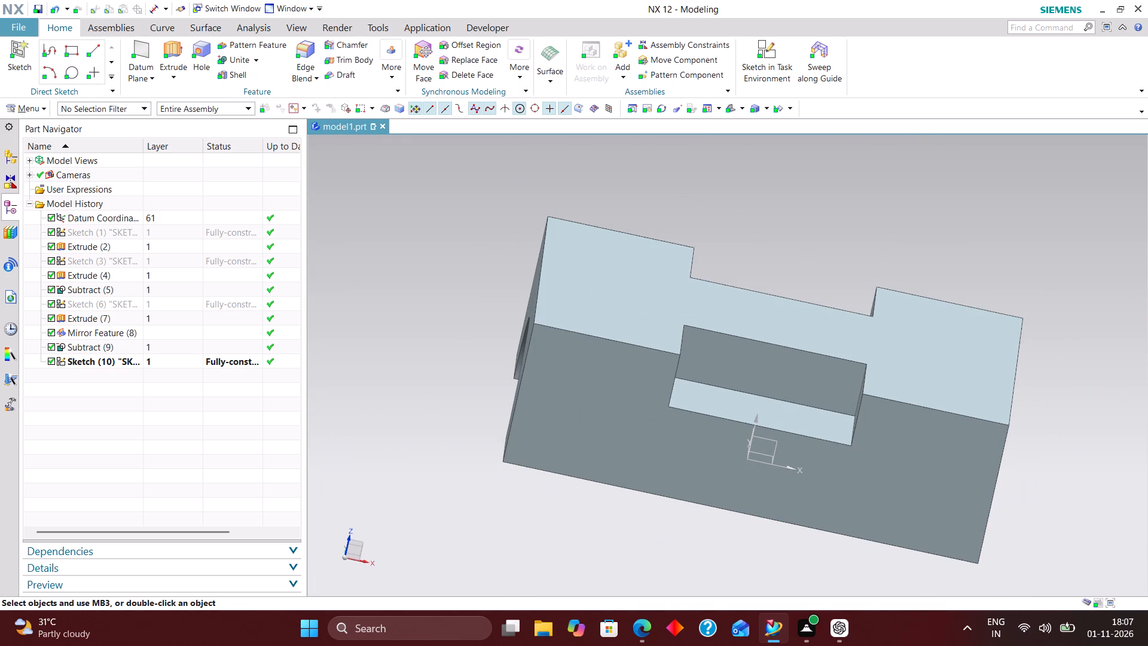
left_click(732, 112)
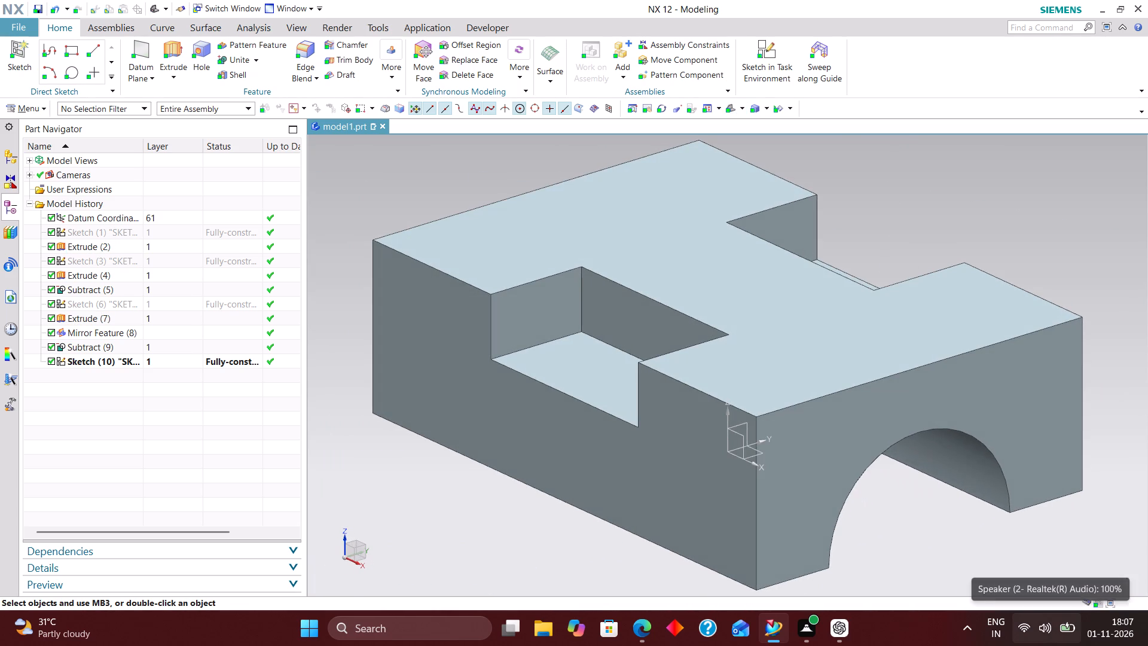
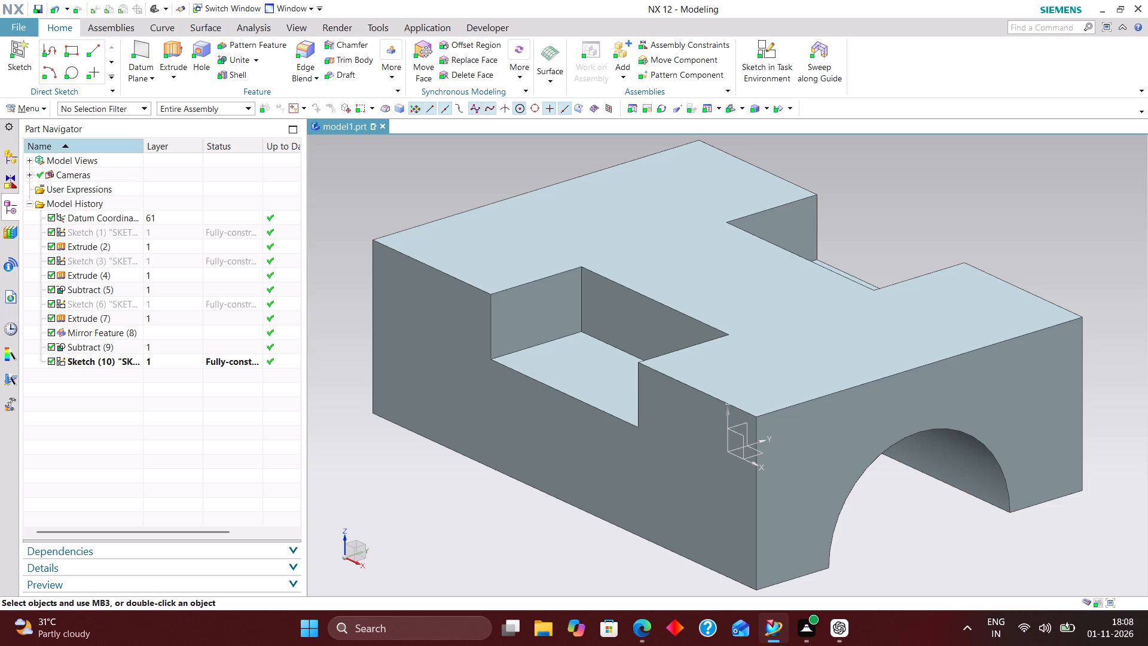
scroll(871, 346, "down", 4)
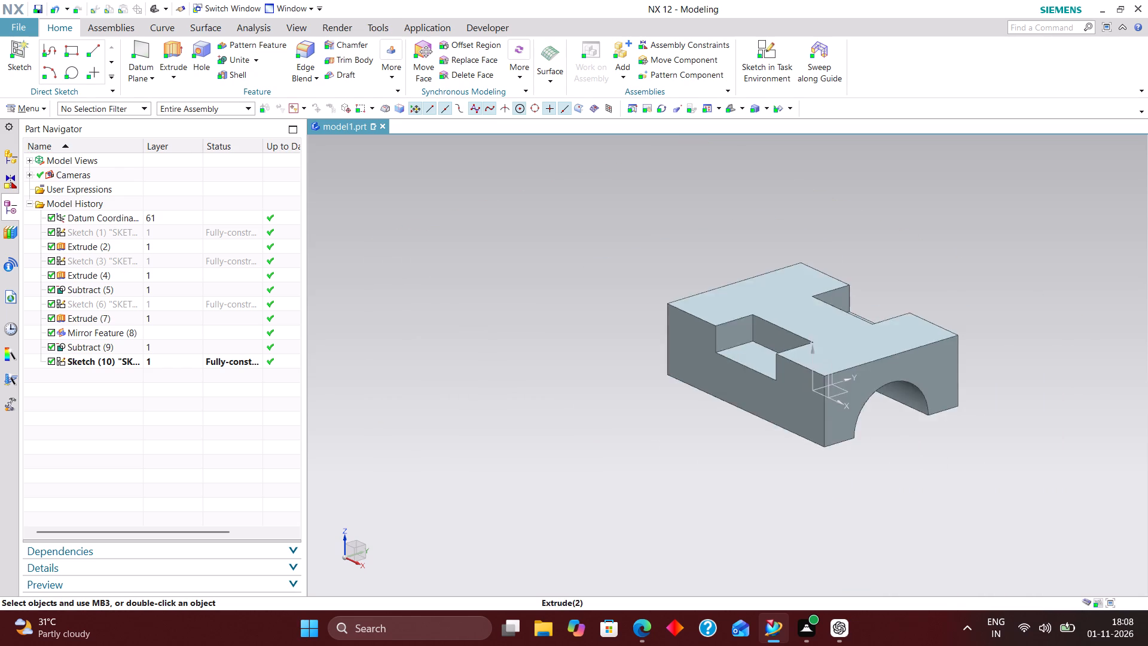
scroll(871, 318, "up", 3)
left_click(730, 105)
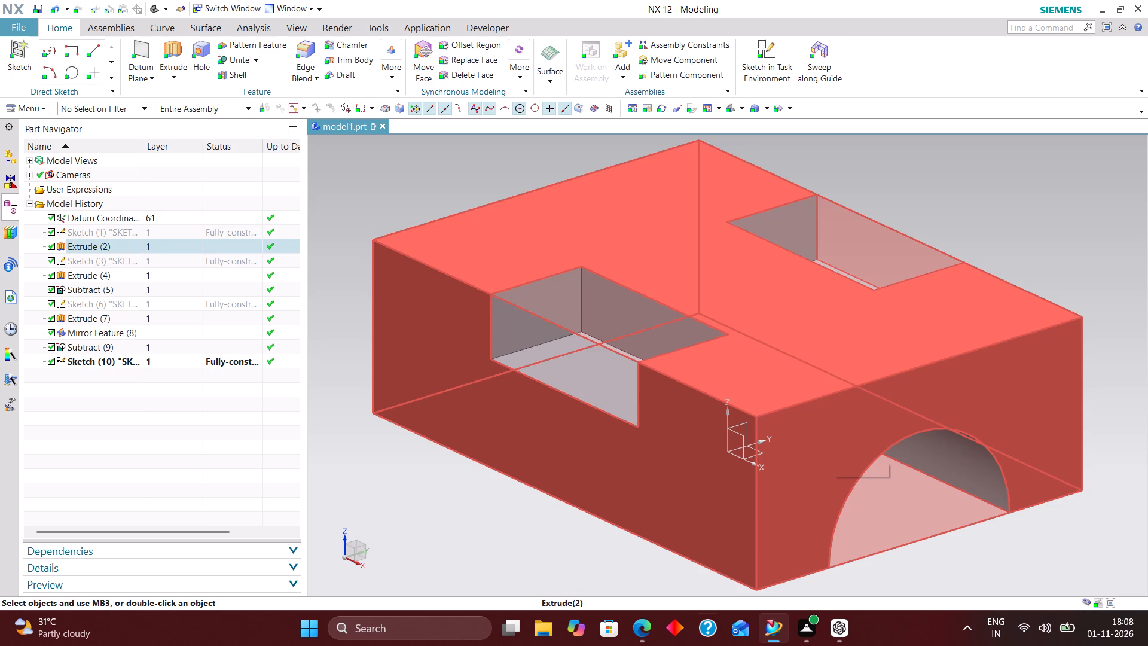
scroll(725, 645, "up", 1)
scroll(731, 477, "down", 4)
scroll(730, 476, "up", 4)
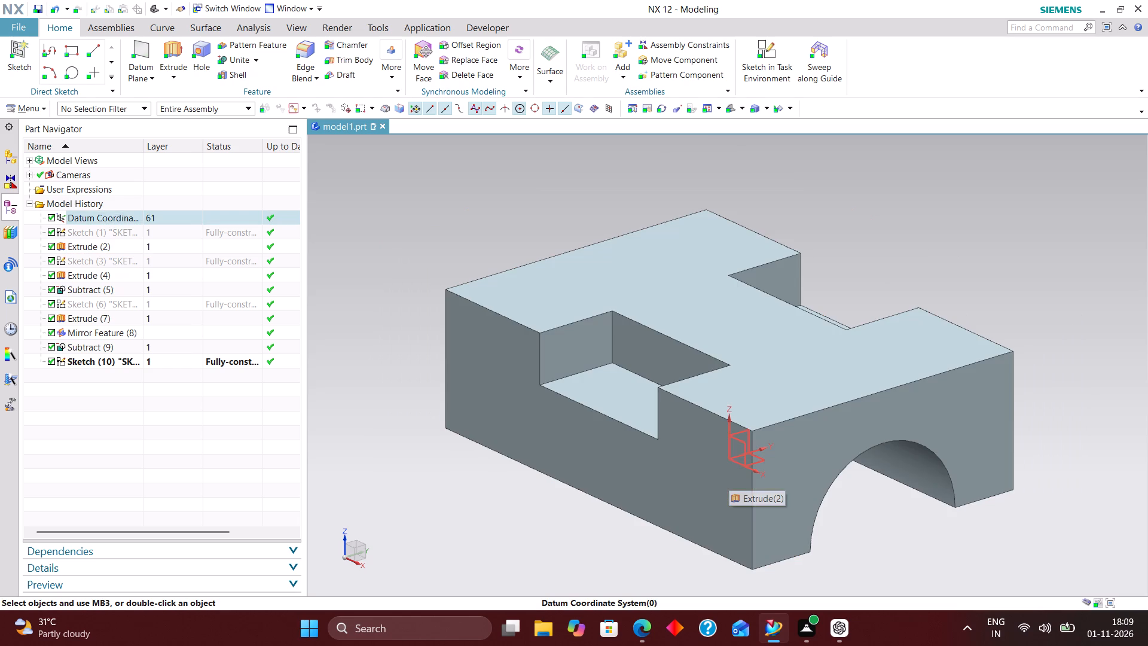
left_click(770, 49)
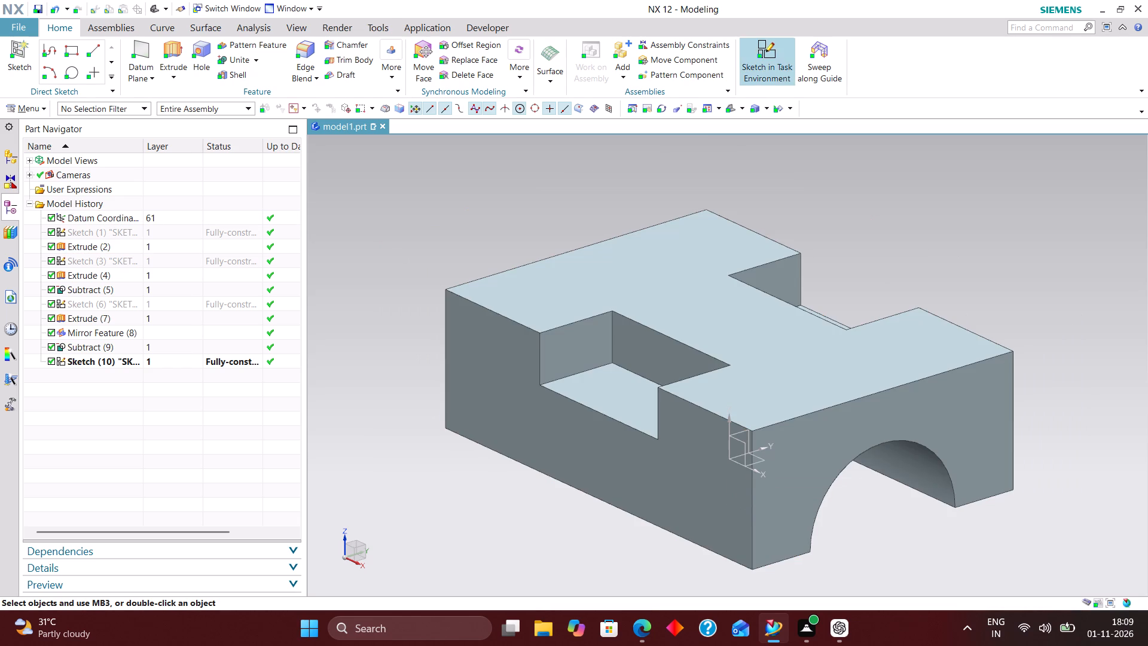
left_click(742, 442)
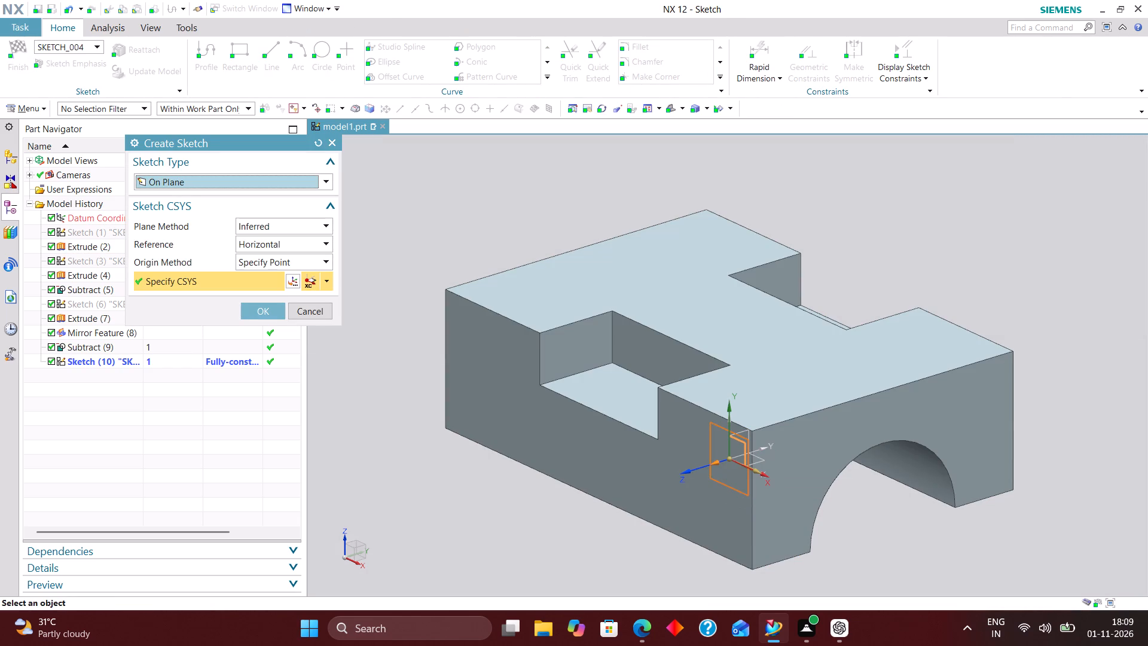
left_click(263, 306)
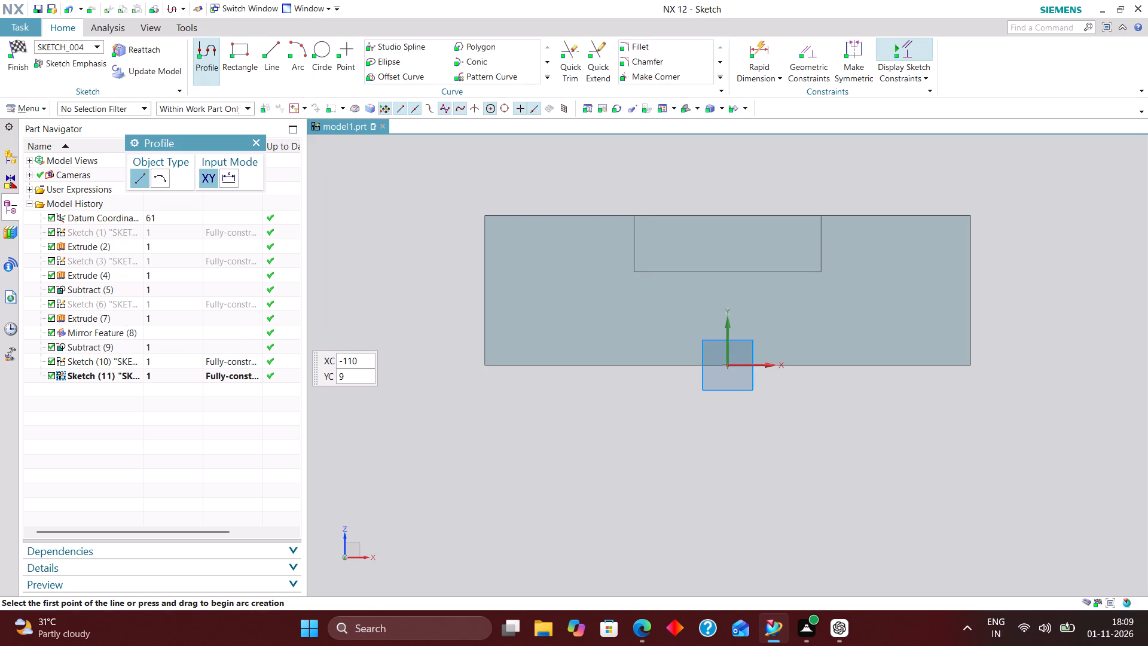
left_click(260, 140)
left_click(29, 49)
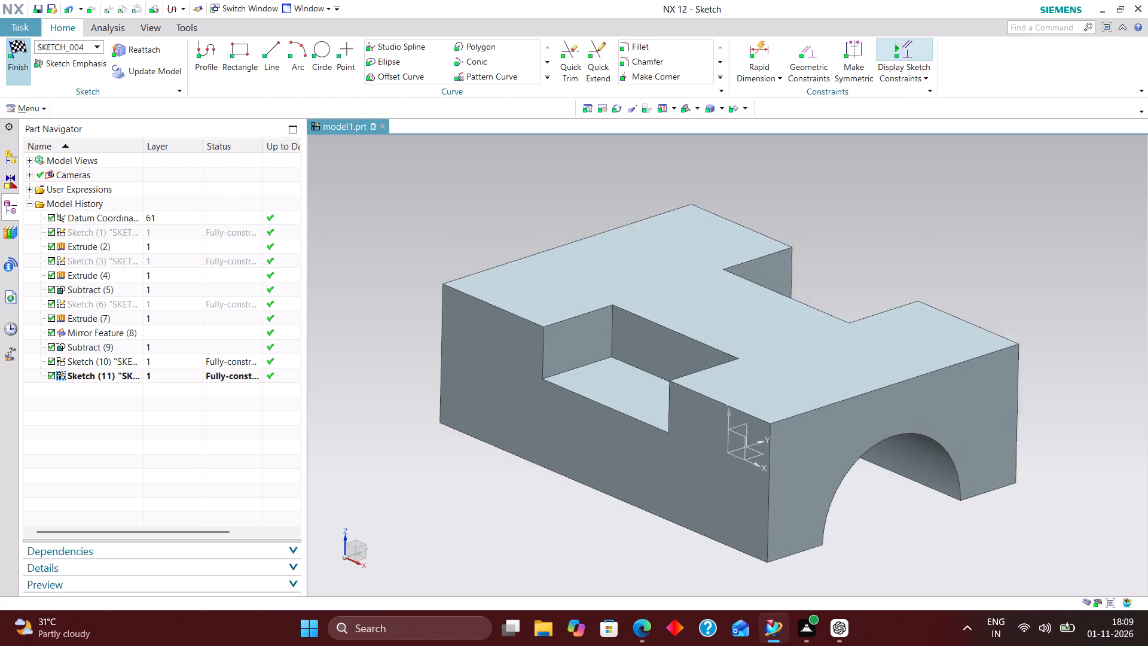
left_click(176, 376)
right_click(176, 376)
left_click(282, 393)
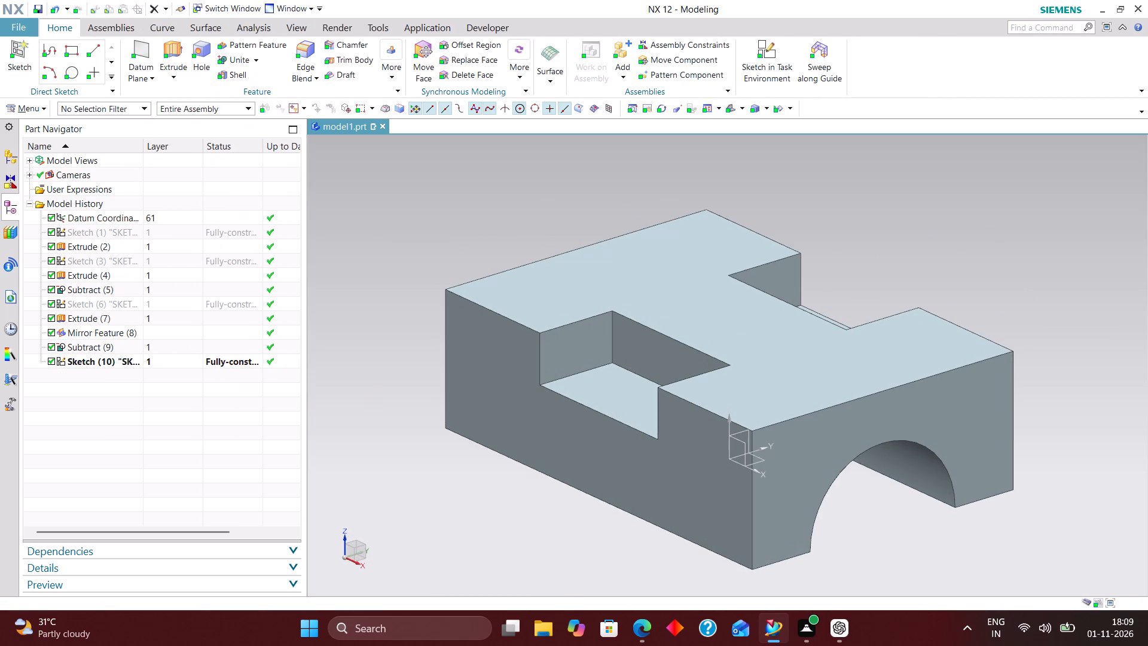
Edit Sketch (10) and draw a long horizontal line just above the block plus a shorter one, about 72 mm, well above it.
left_click(178, 364)
right_click(178, 364)
left_click(254, 78)
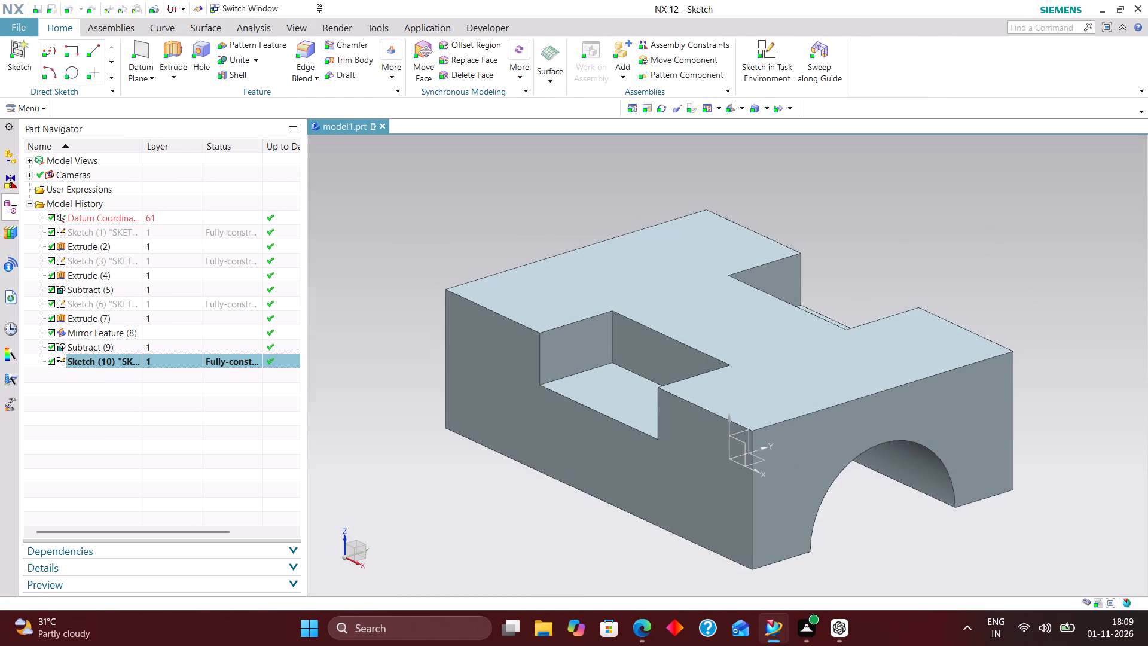
scroll(585, 492, "down", 3)
scroll(614, 288, "up", 3)
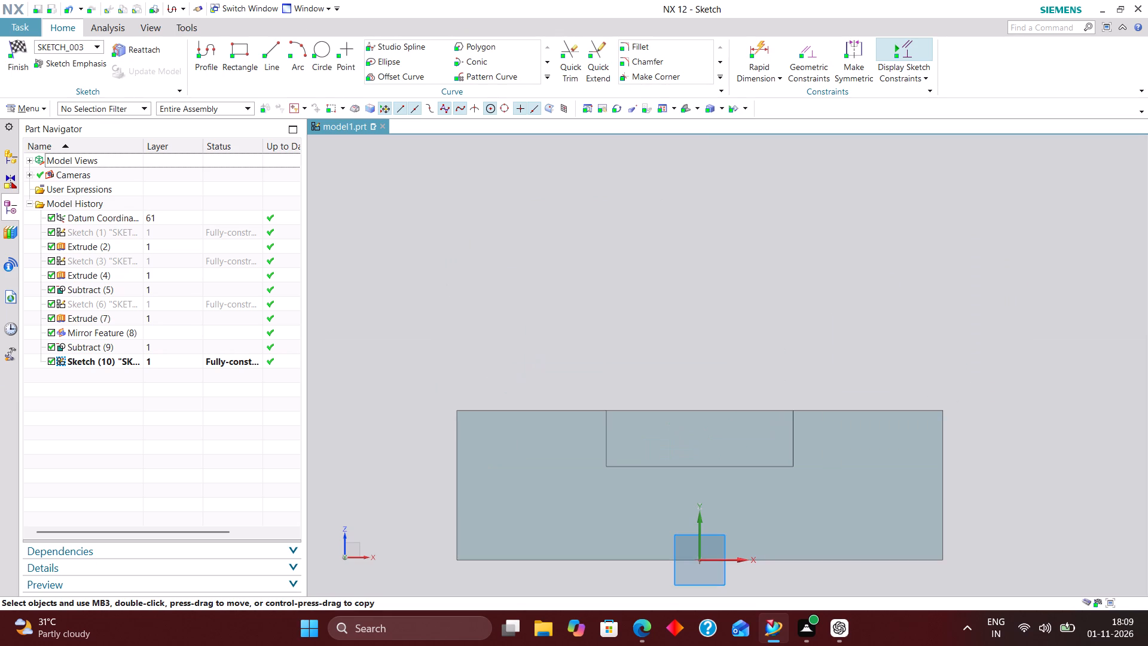
left_click(238, 48)
left_click(267, 48)
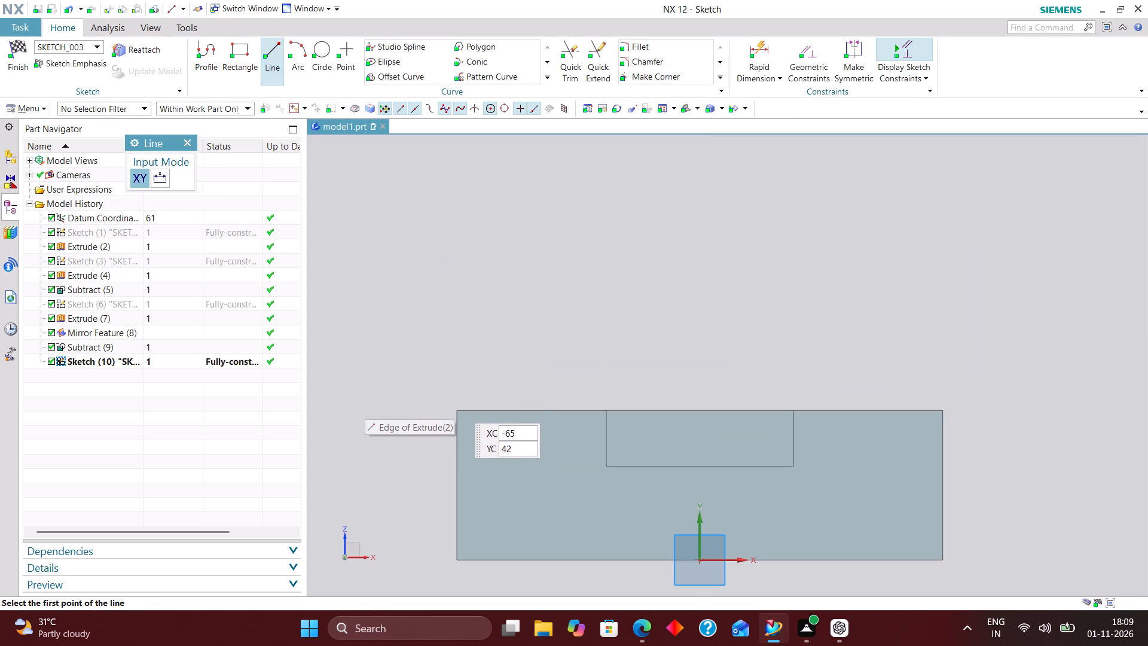
left_click(451, 401)
left_click(933, 391)
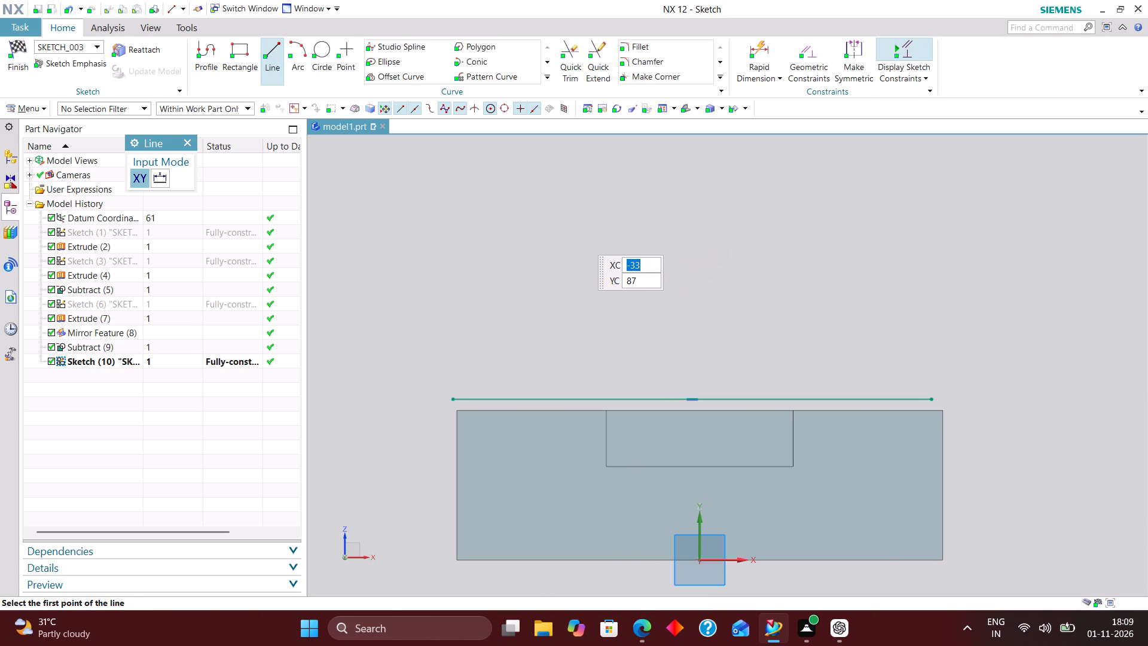
left_click(550, 205)
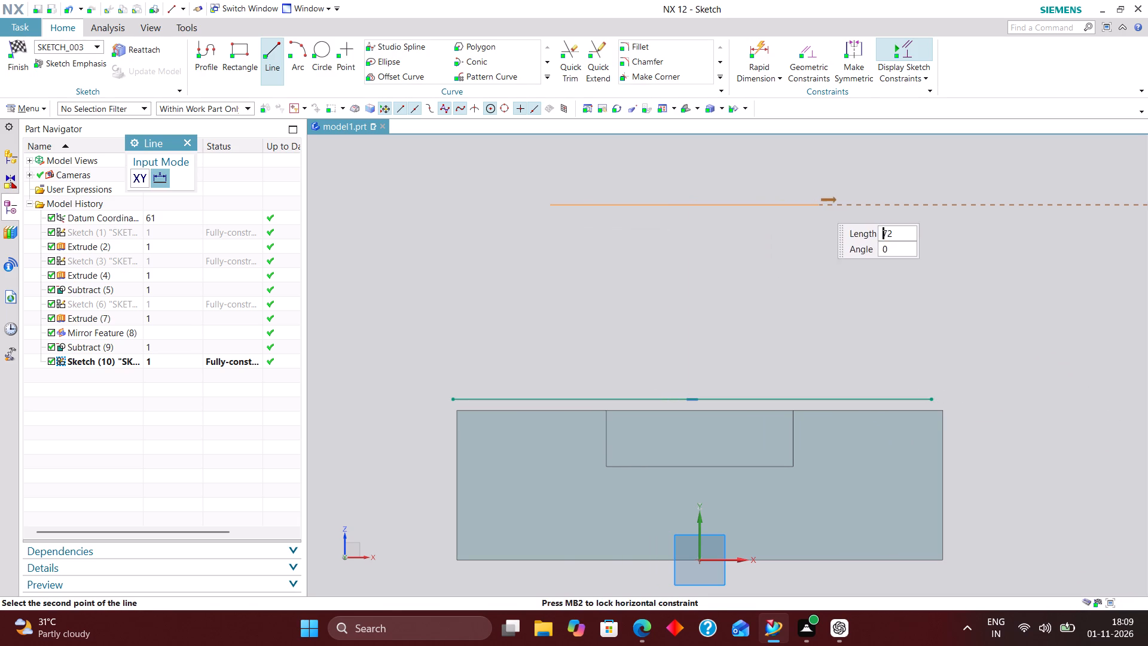
left_click(818, 203)
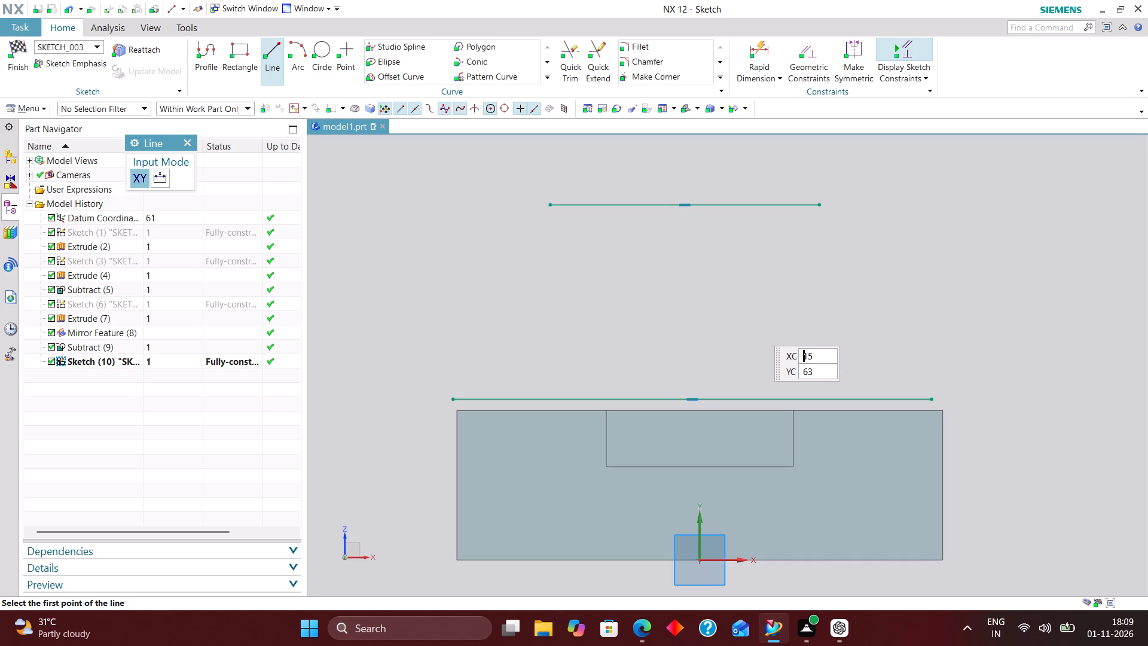
Dimension the upper line's length to 80 mm and constrain its midpoint onto the sketch's vertical axis.
left_click(762, 44)
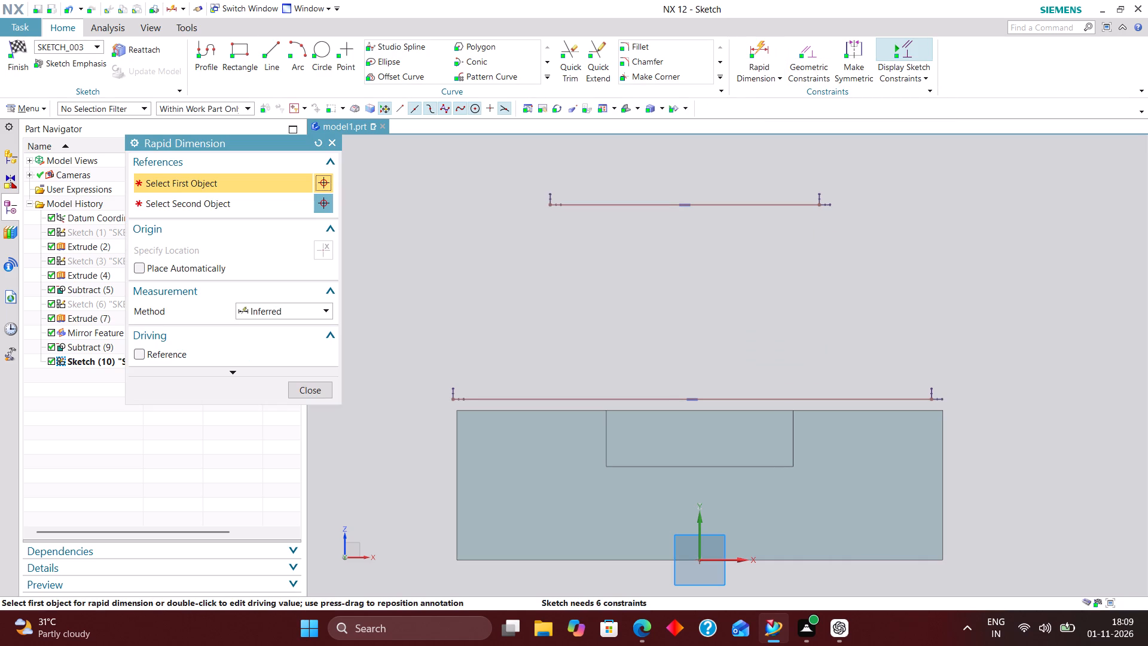
scroll(663, 321, "down", 1)
left_click(717, 223)
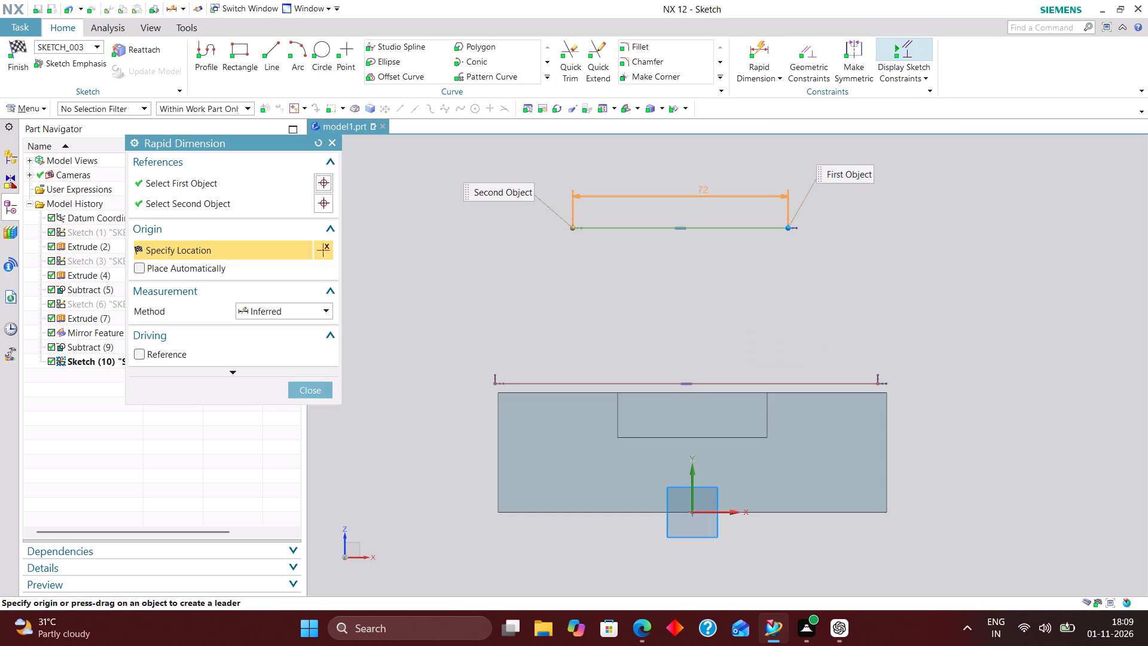
left_click(696, 178)
type("80")
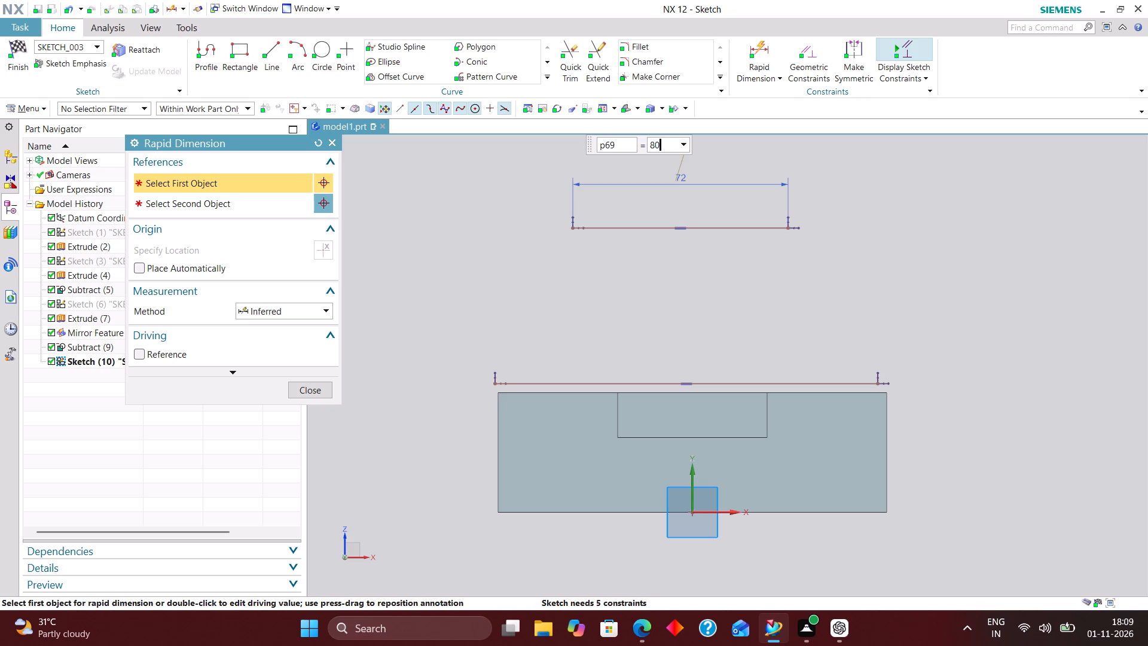
key("Return")
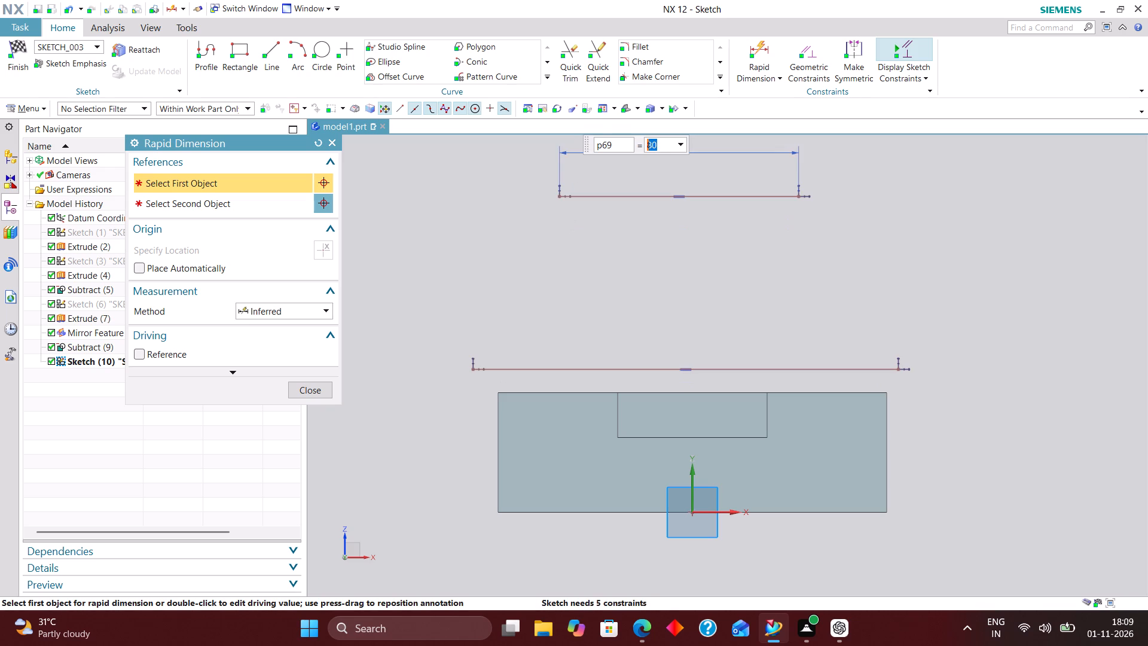
left_click(811, 53)
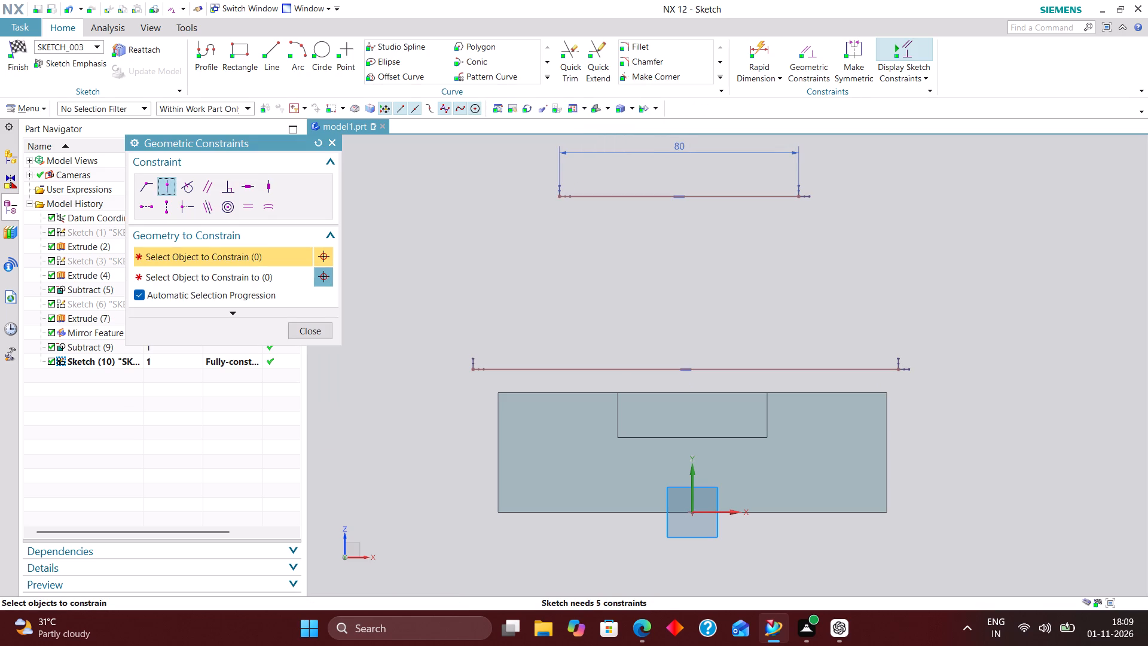
left_click(680, 196)
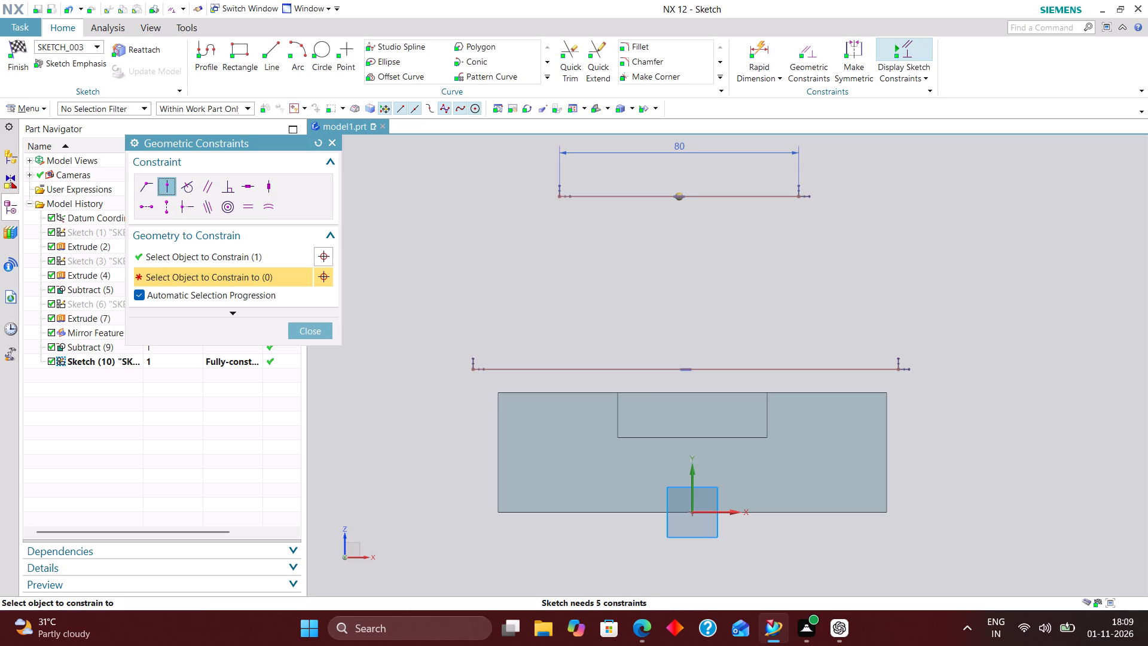
left_click(694, 482)
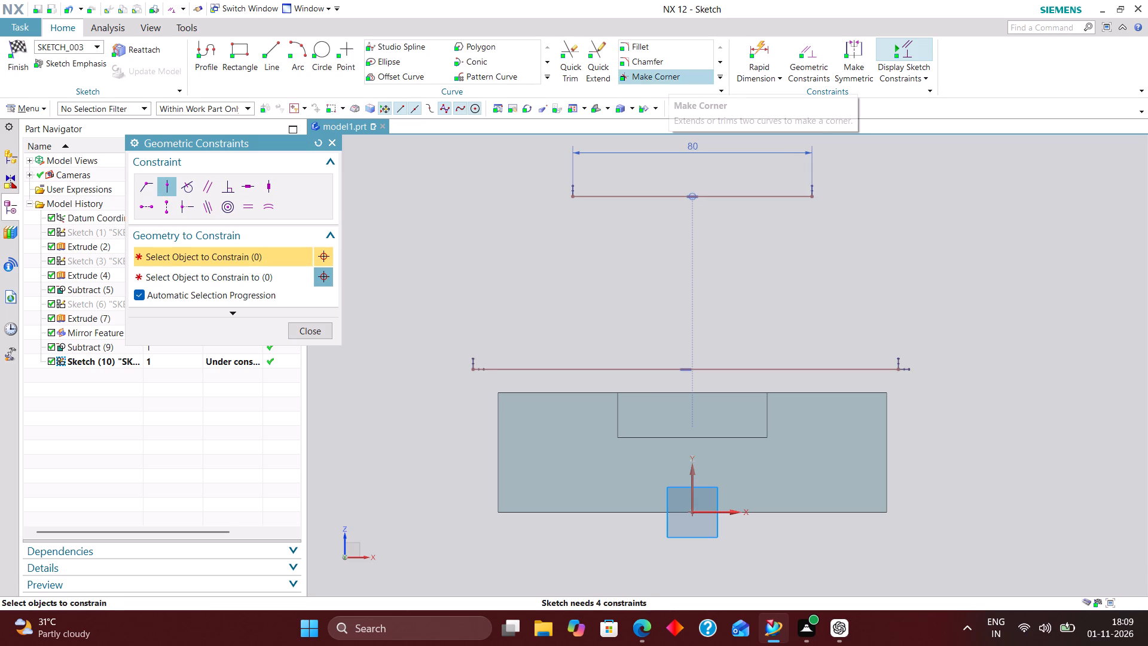
Dimension the lower line's length to 130 mm and constrain its midpoint onto the sketch's vertical axis.
left_click(756, 43)
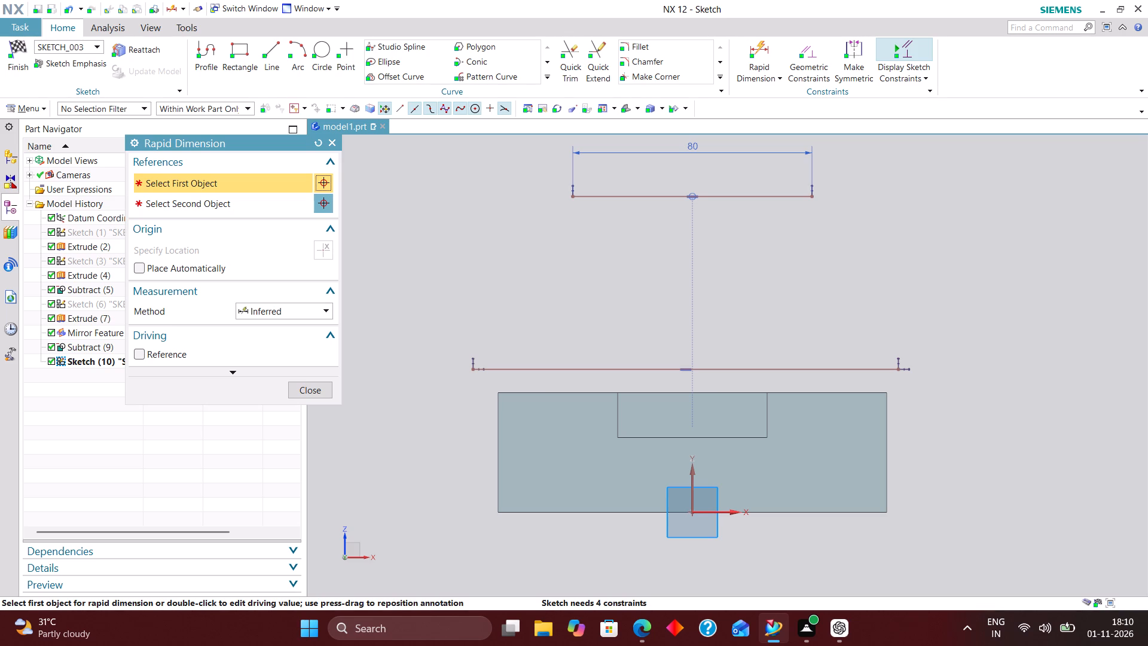
left_click(804, 368)
left_click(746, 295)
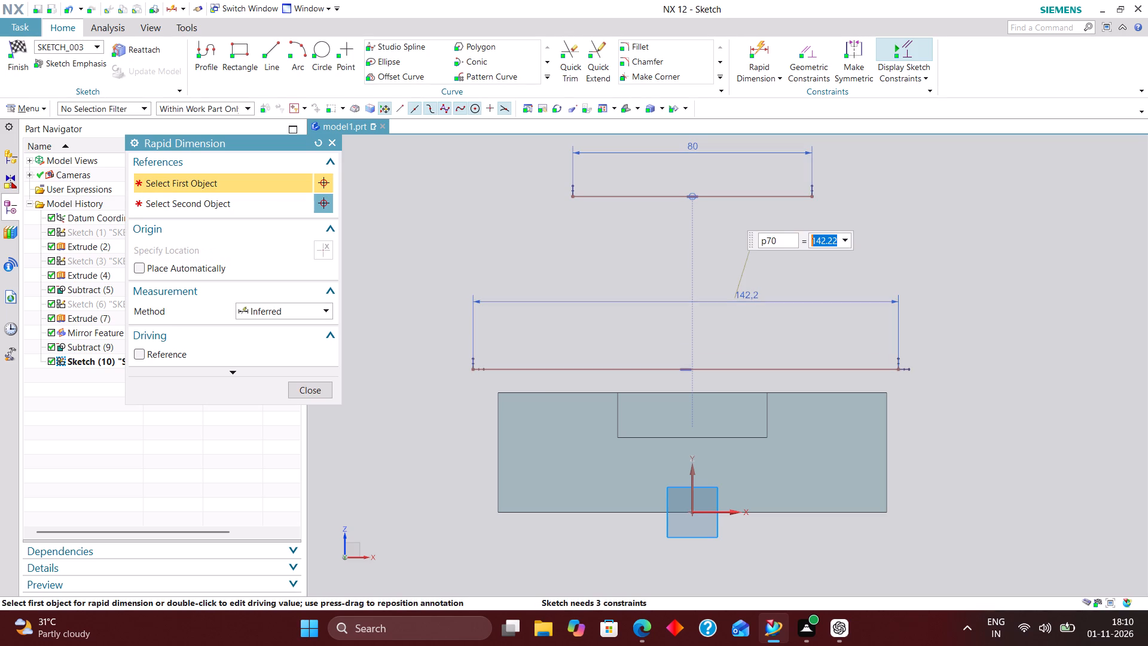
type("133")
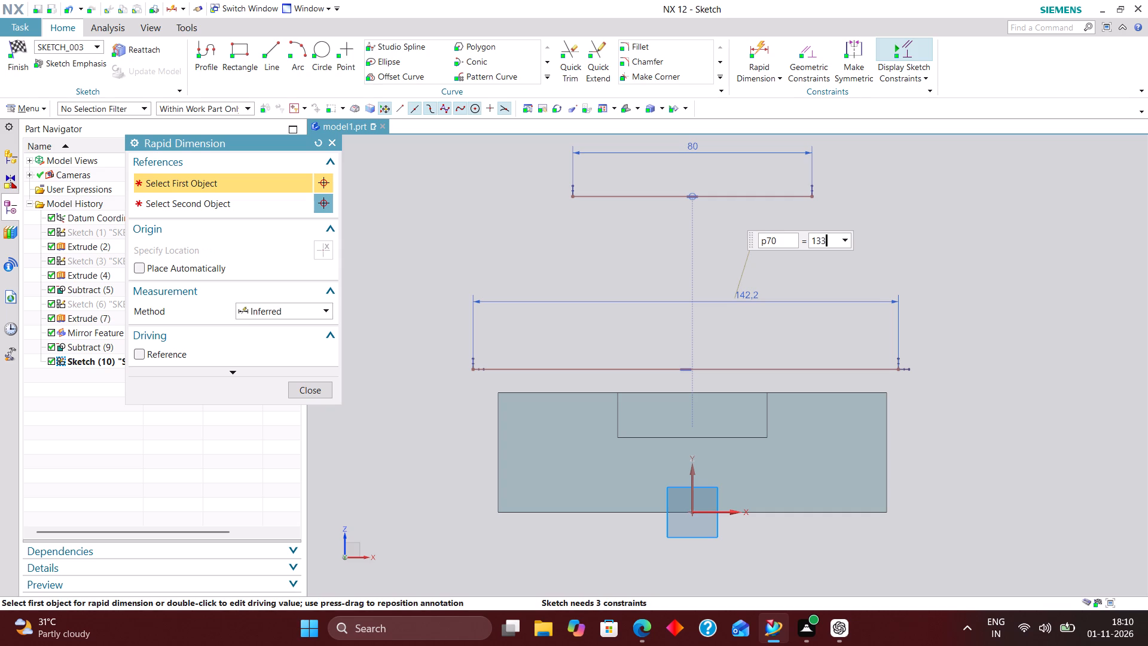
key("BackSpace")
key("0")
key("Return")
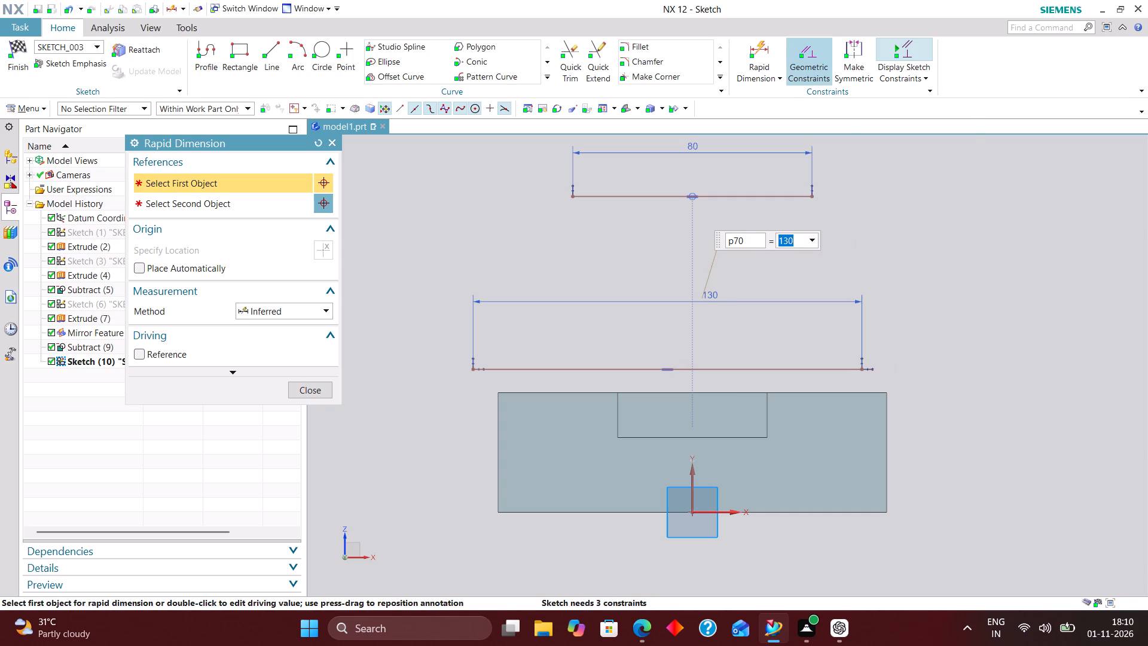
left_click(811, 55)
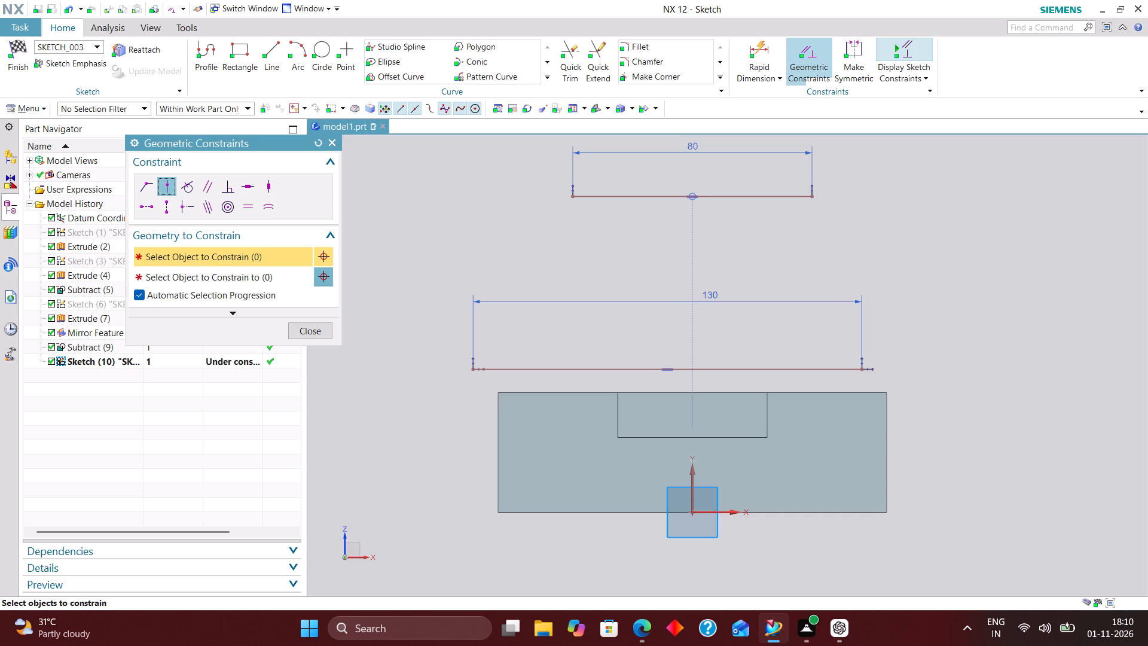
left_click(668, 367)
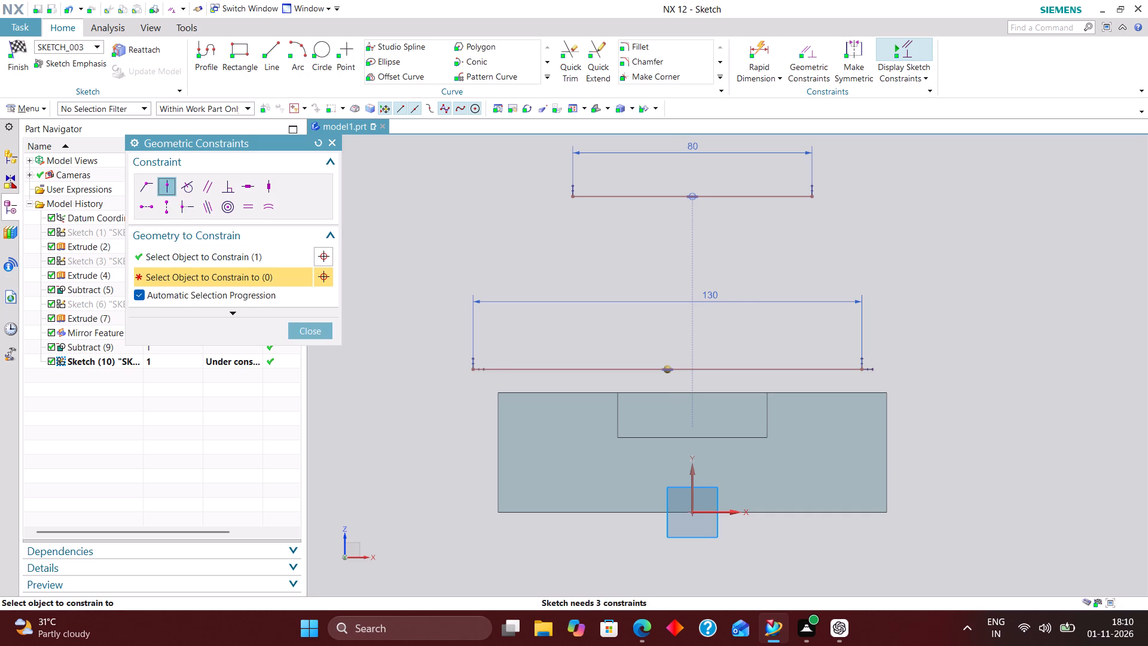
left_click(693, 478)
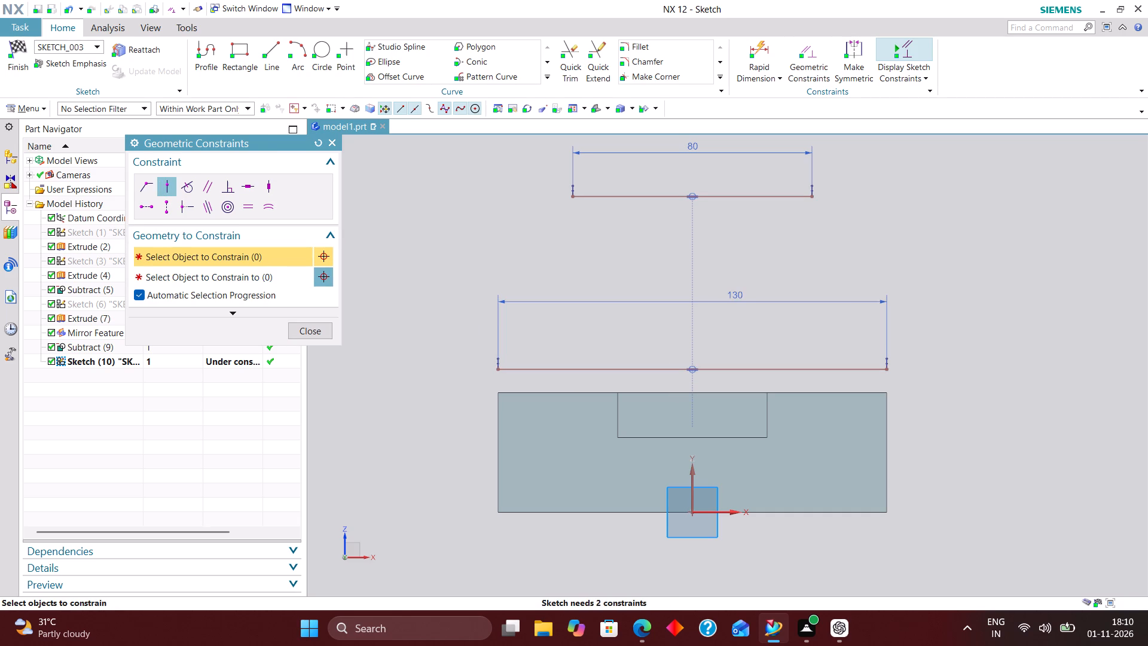
Dimension the 130 mm line's height above the sketch's horizontal axis and set it to 4 mm.
left_click(765, 42)
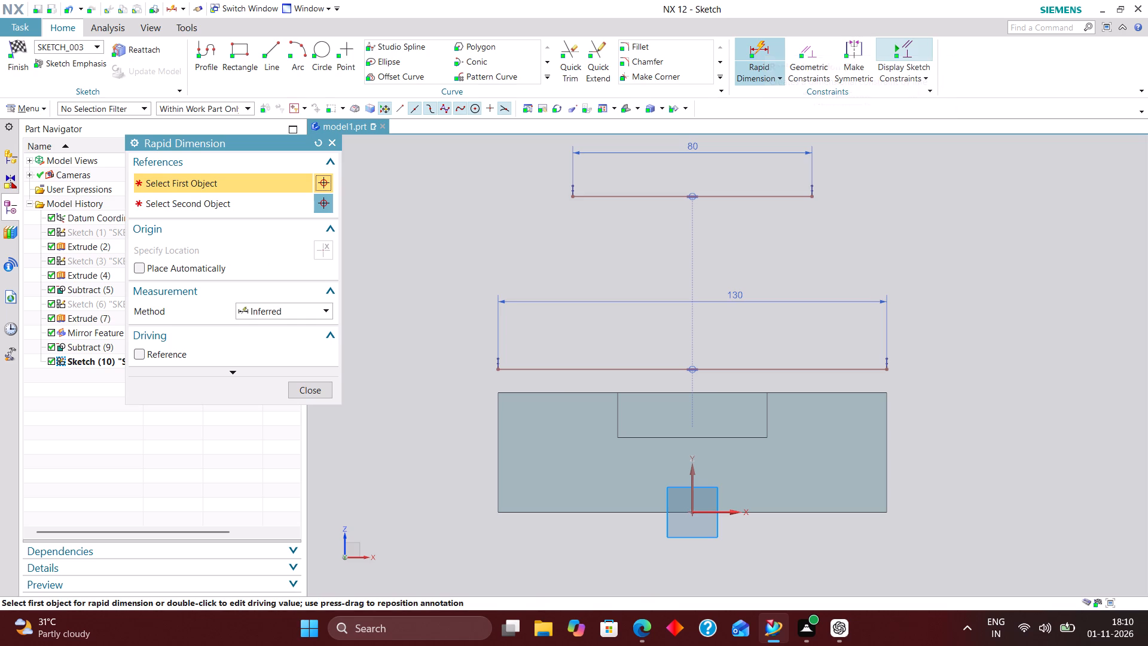
left_click(324, 392)
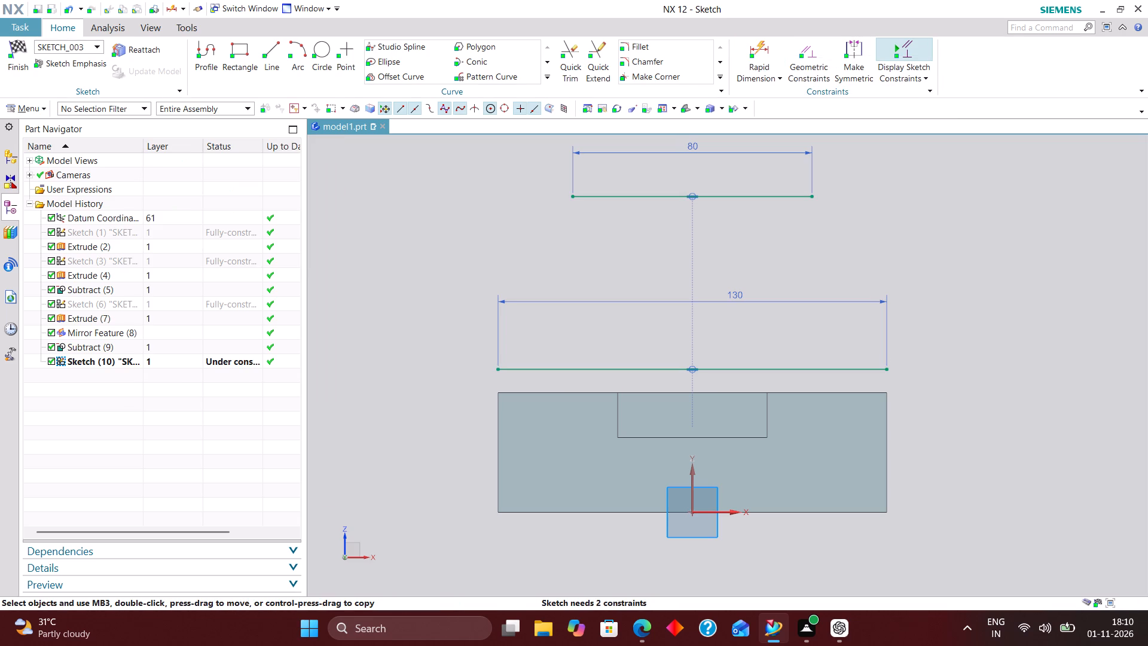
left_click(759, 48)
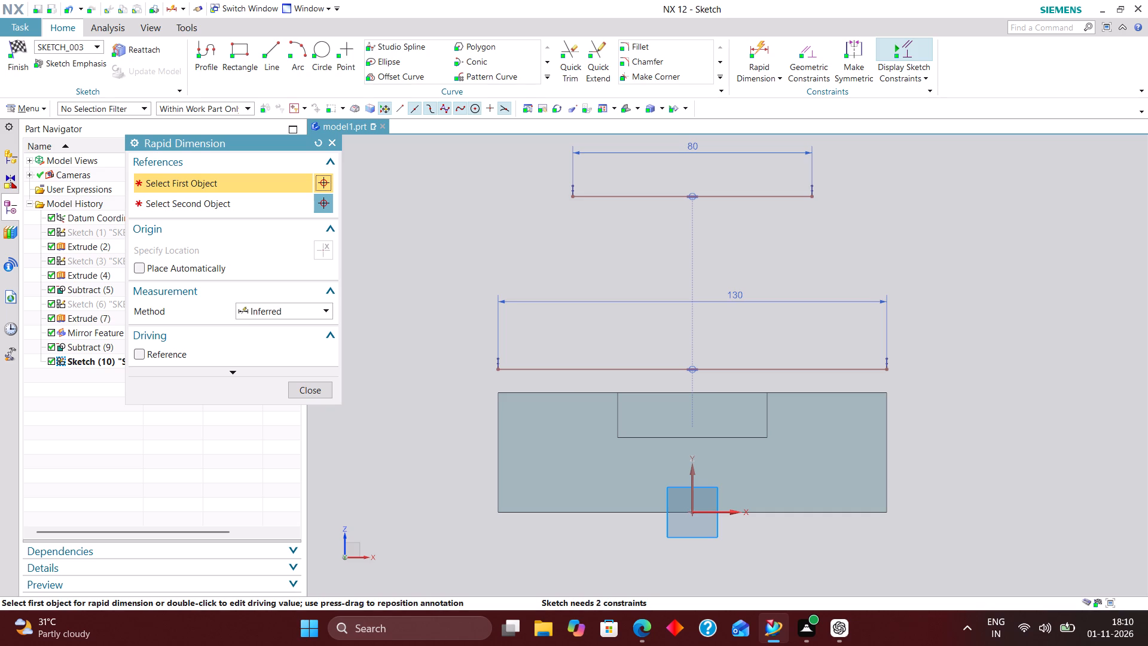
left_click(725, 510)
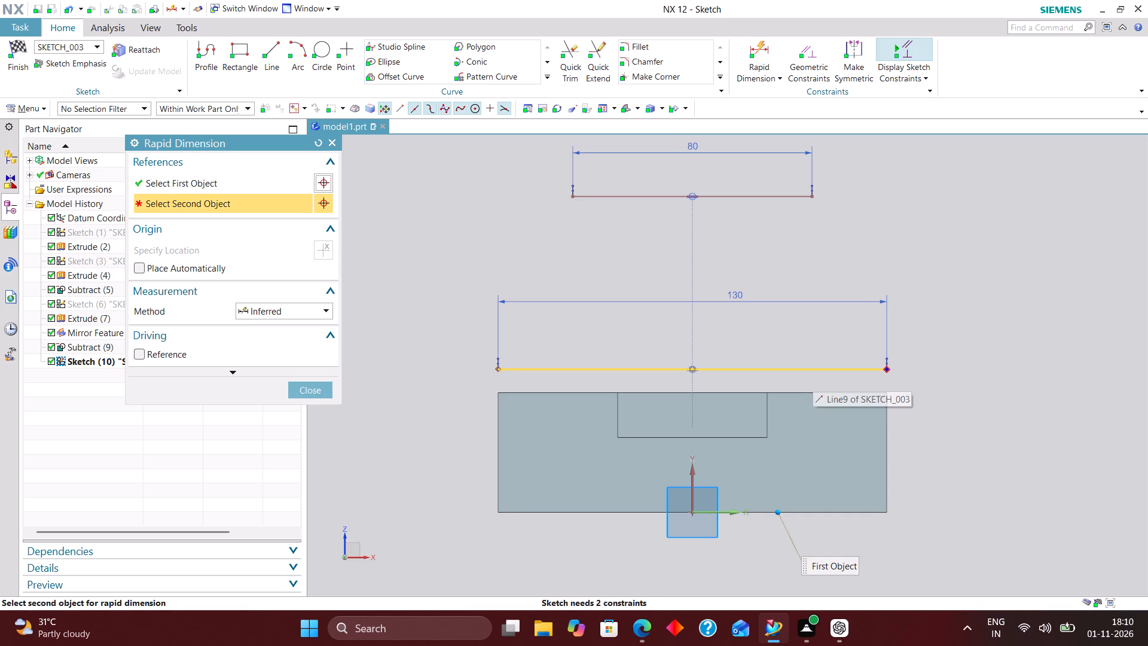
left_click(813, 376)
left_click(982, 452)
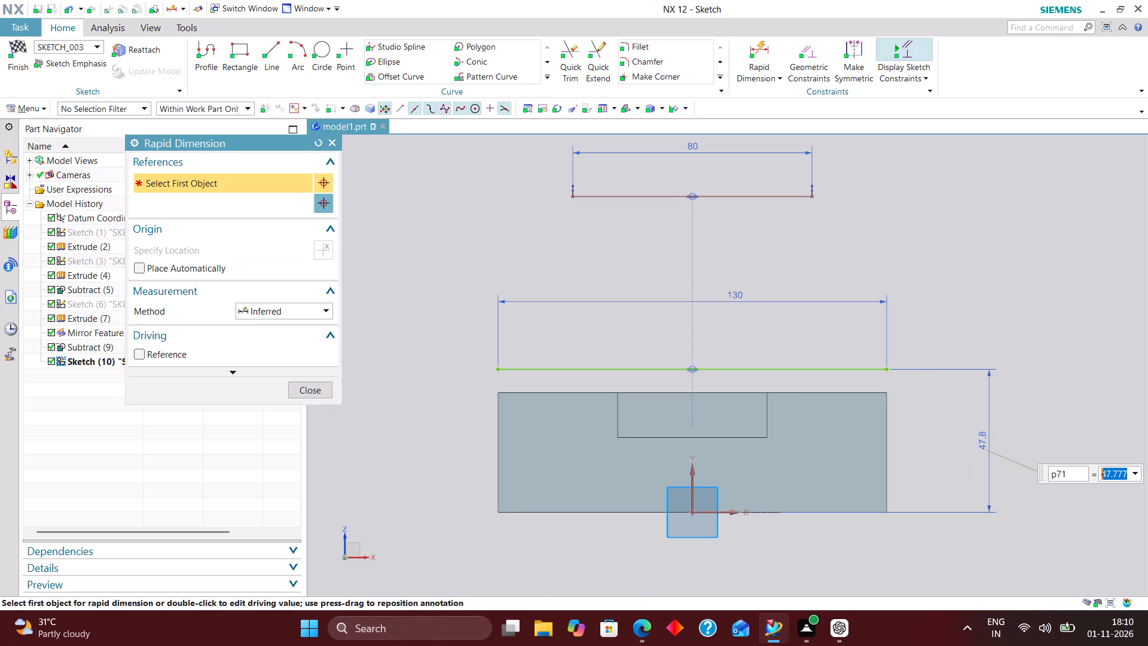
key("4")
key("Return")
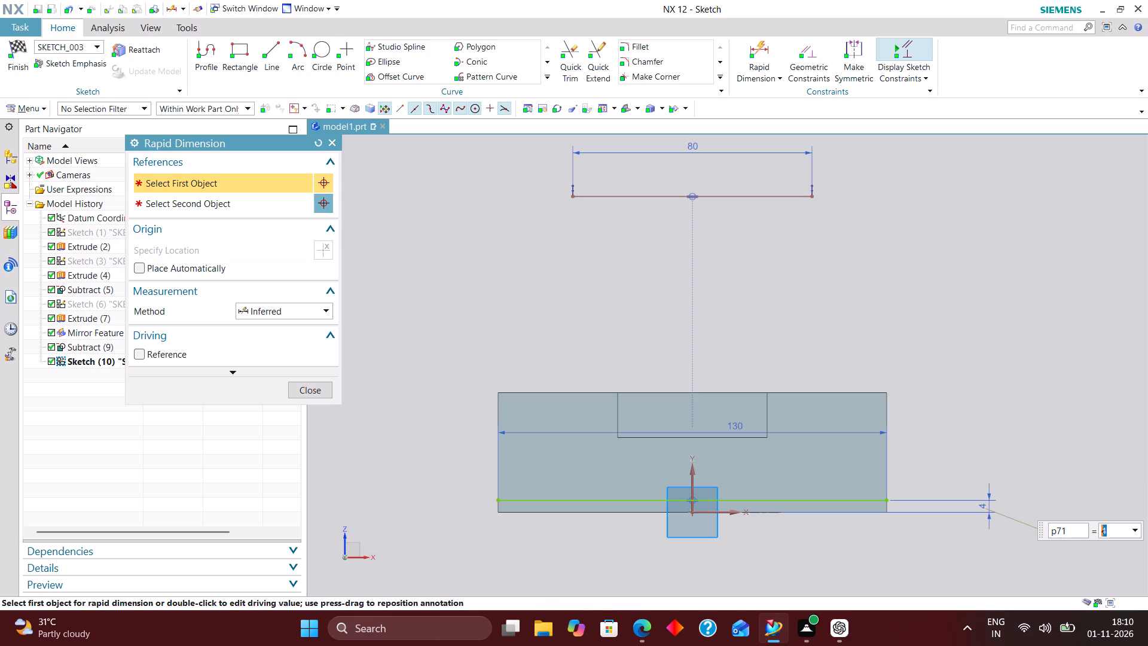
Set the 130 mm line's height above the sketch's horizontal axis to 40 mm.
key("4")
key("0")
key("Return")
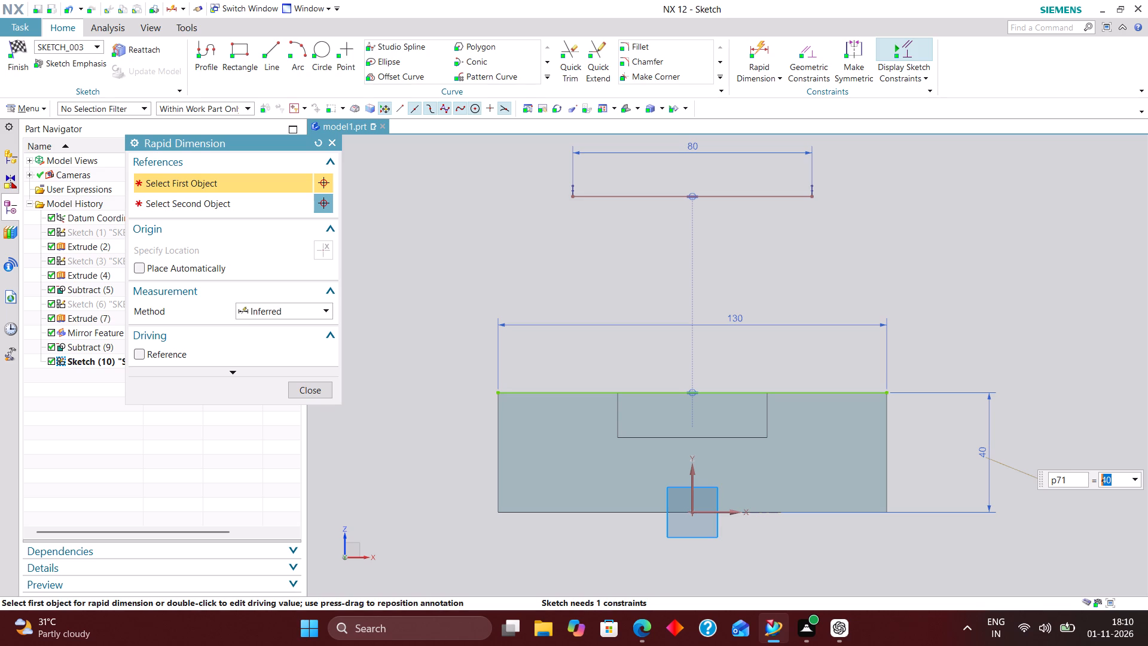
Dimension the 80 mm line's height above the sketch's horizontal axis and set it to 100 mm.
left_click(720, 514)
left_click(777, 199)
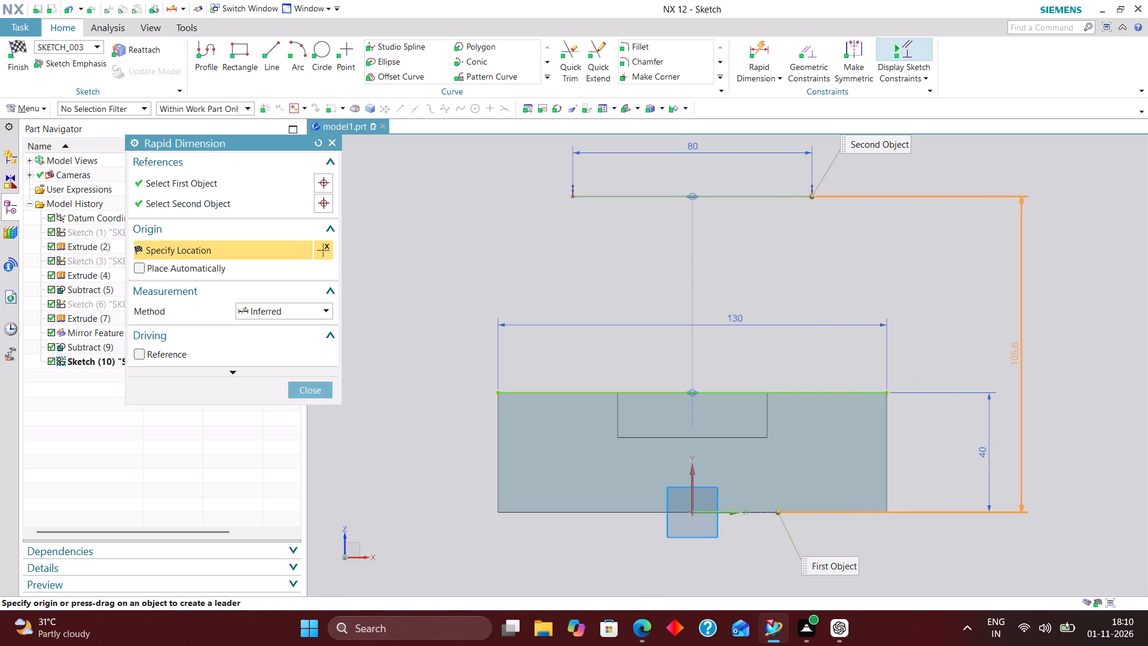
left_click(1015, 355)
key("1")
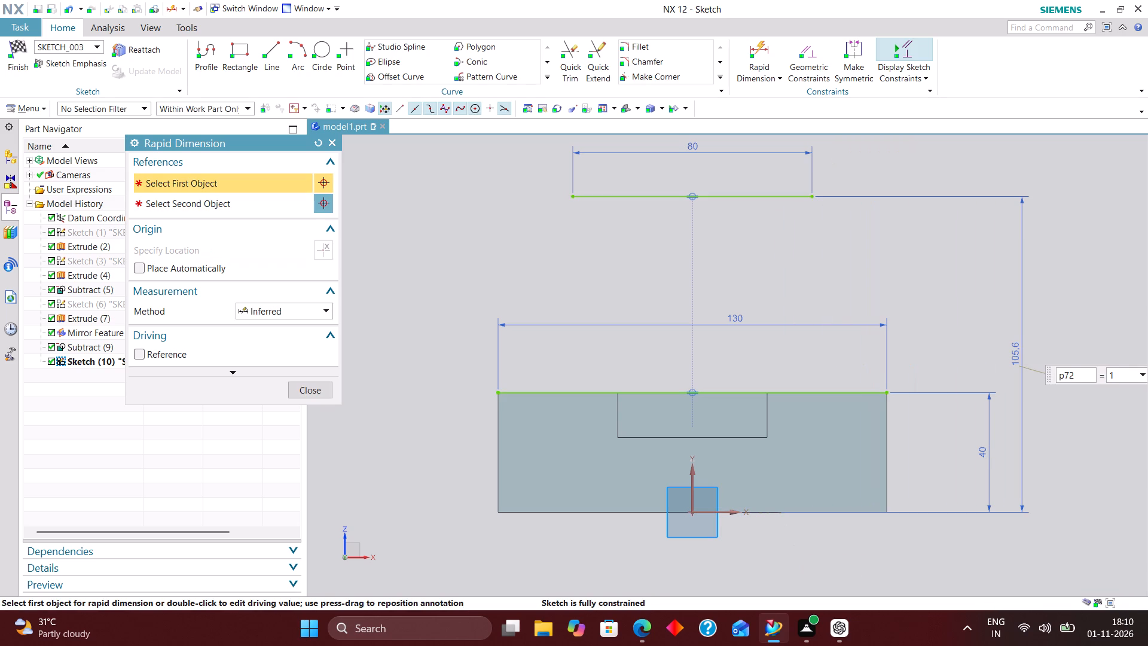
type("00")
key("Return")
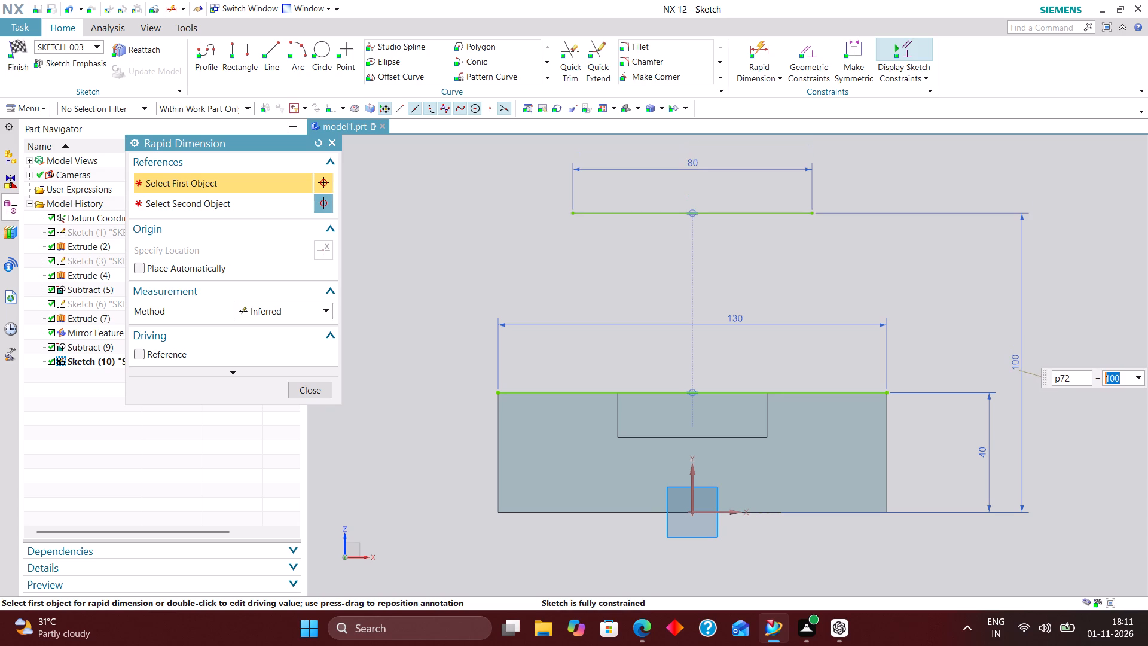
left_click(312, 392)
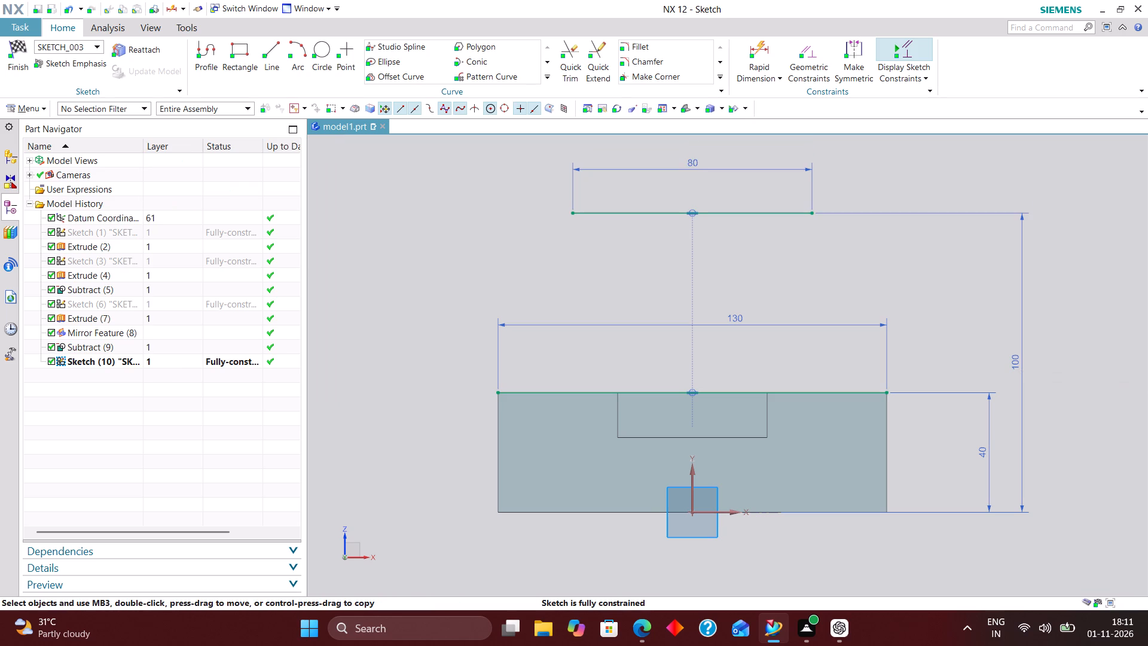
Draw two slanted lines joining the matching ends of the 130 mm and 80 mm lines into a closed trapezoid, and finish the sketch.
left_click(265, 45)
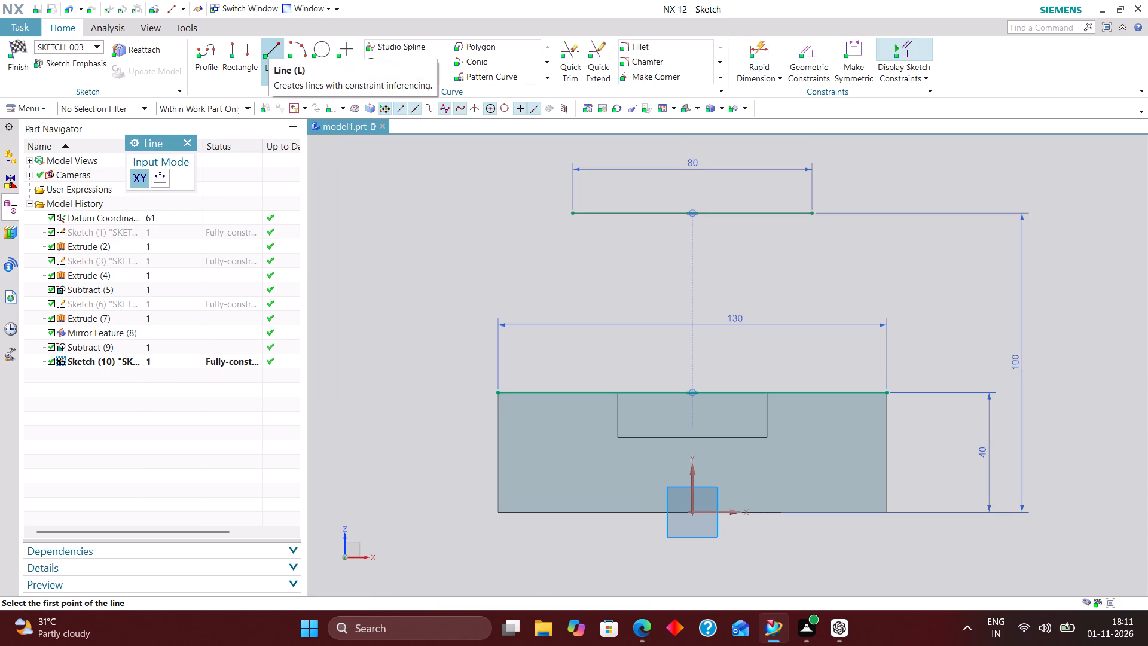
left_click(495, 389)
left_click(571, 215)
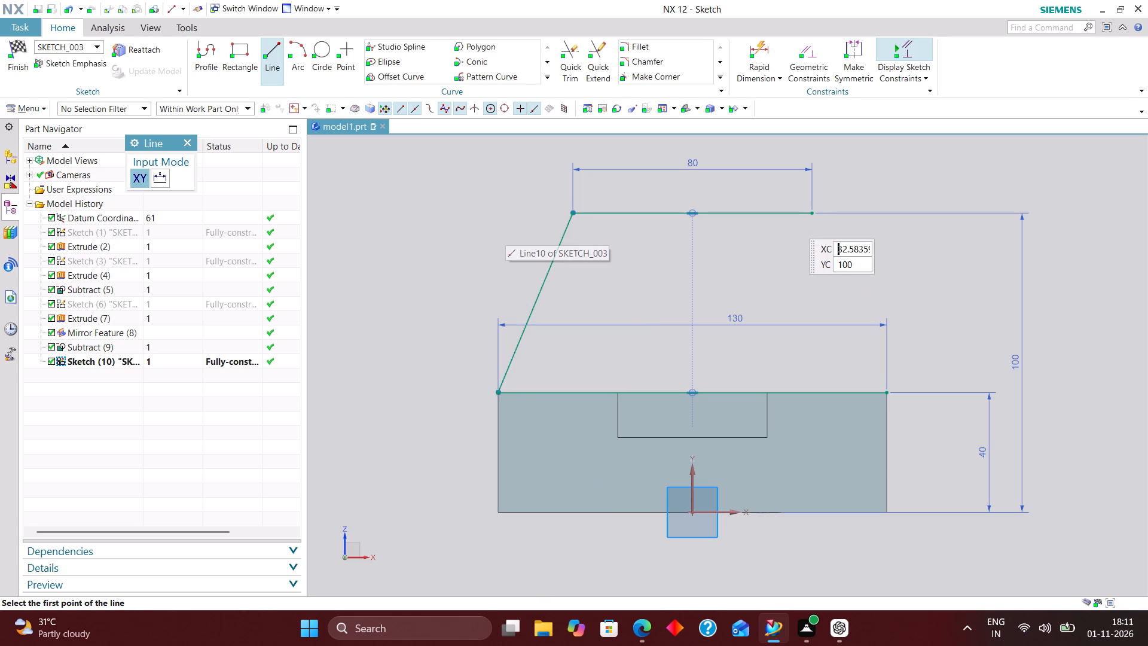
left_click(814, 215)
left_click(886, 393)
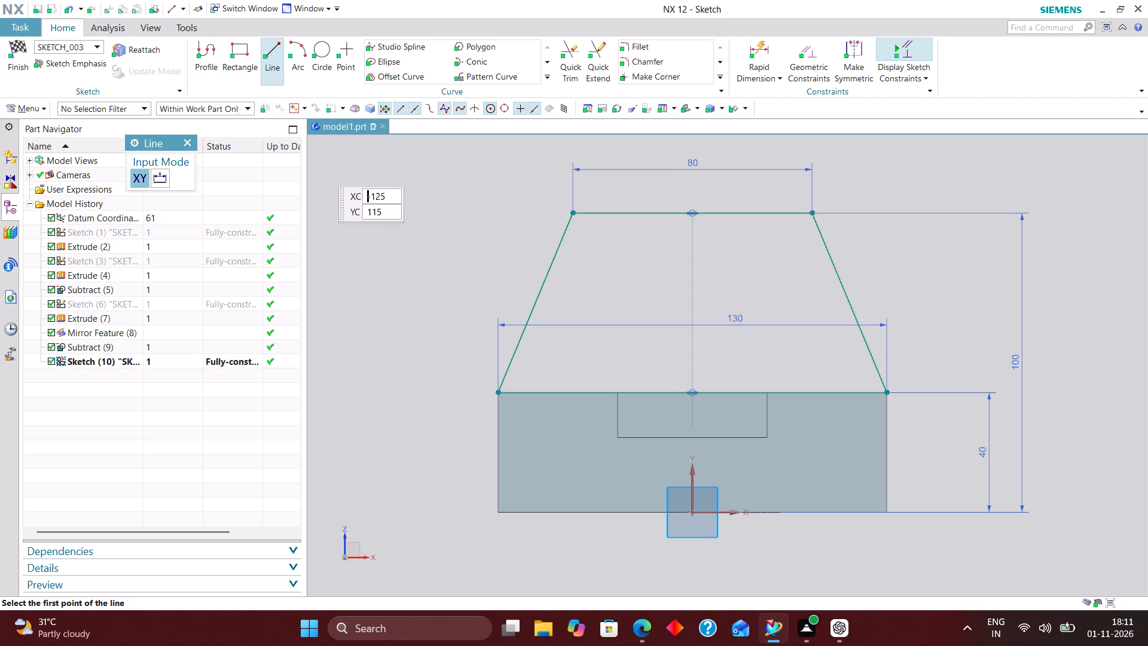
left_click(184, 141)
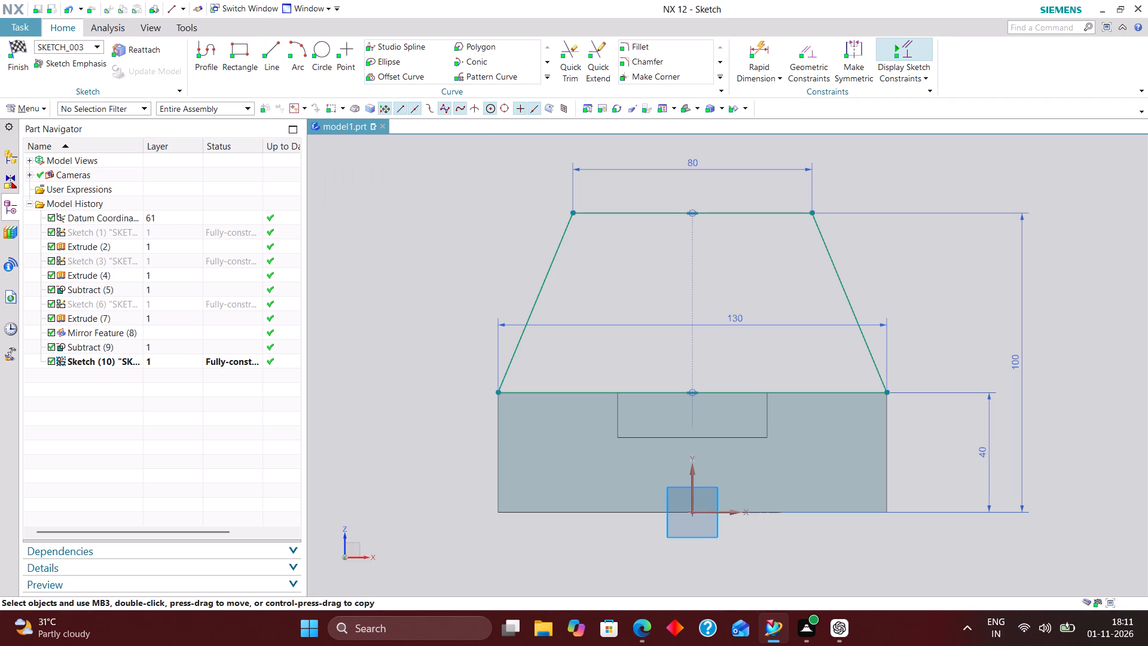
left_click(18, 50)
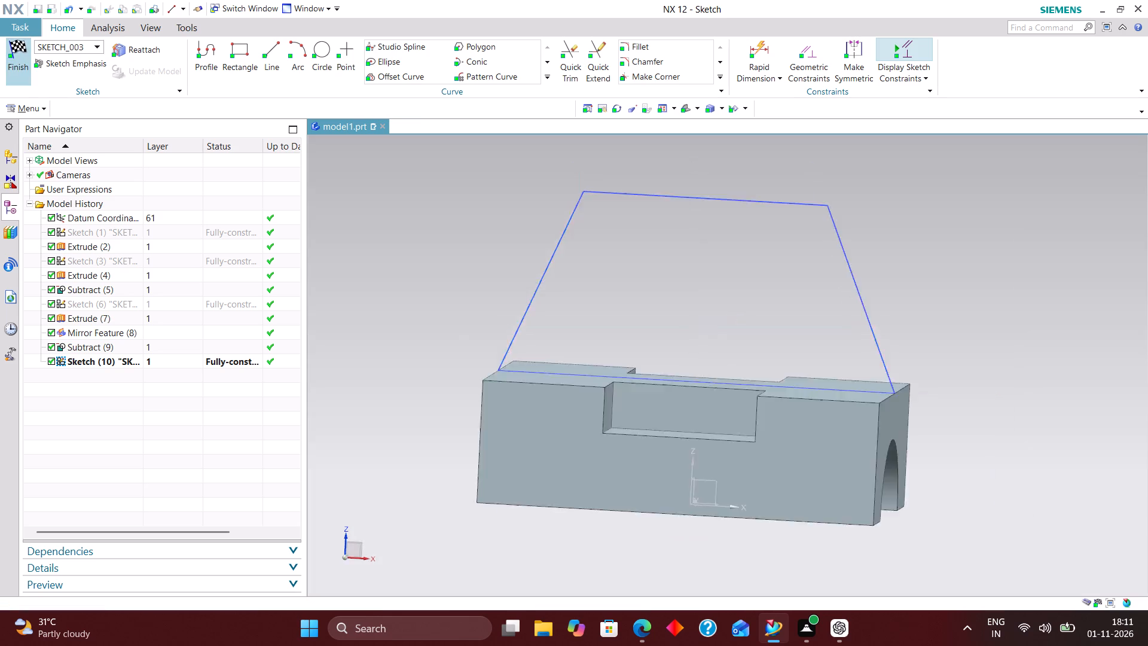
Extrude the trapezoid profile with a symmetric distance of 30 mm and no Boolean operation.
left_click(181, 53)
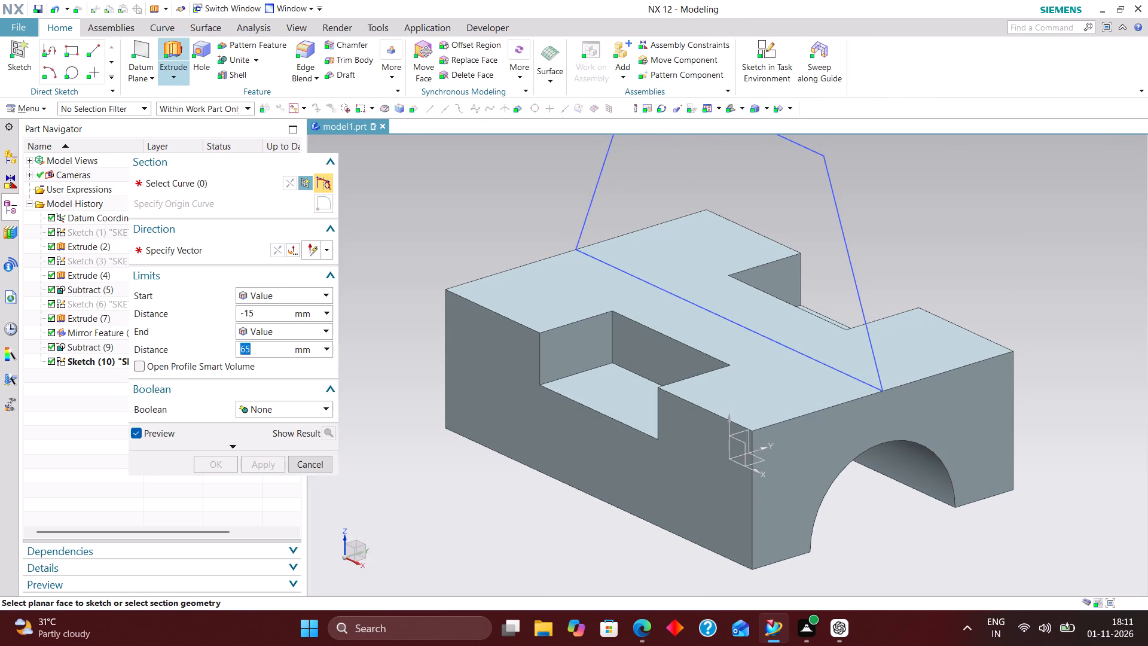
left_click(840, 221)
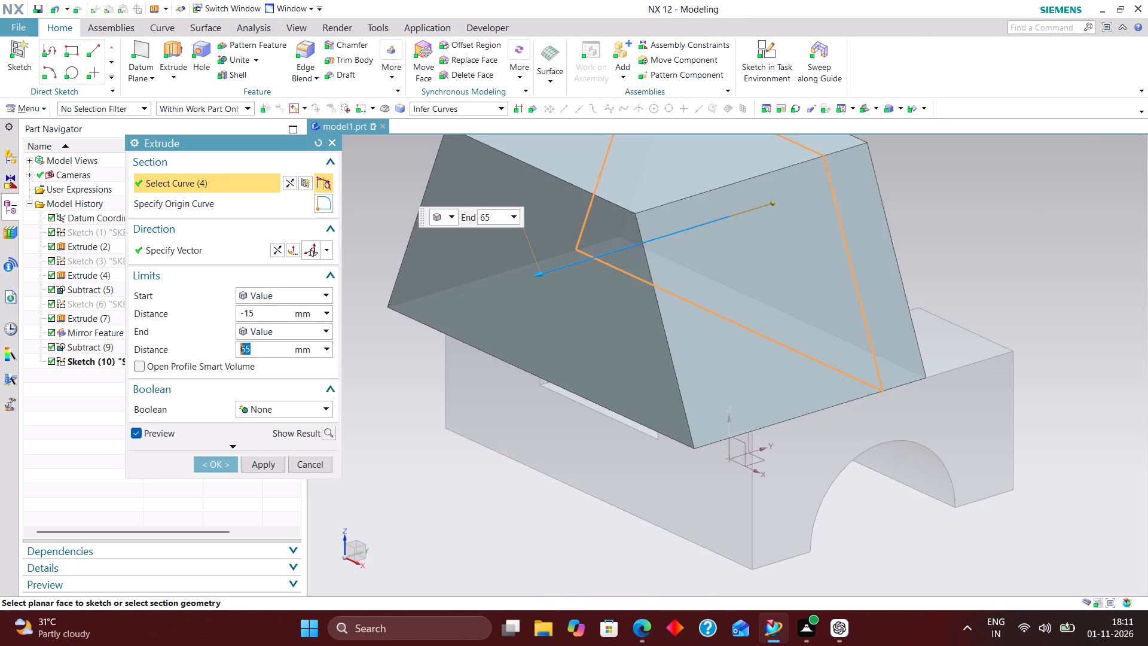
left_click(304, 289)
left_click(291, 321)
left_click_drag(270, 315, 240, 315)
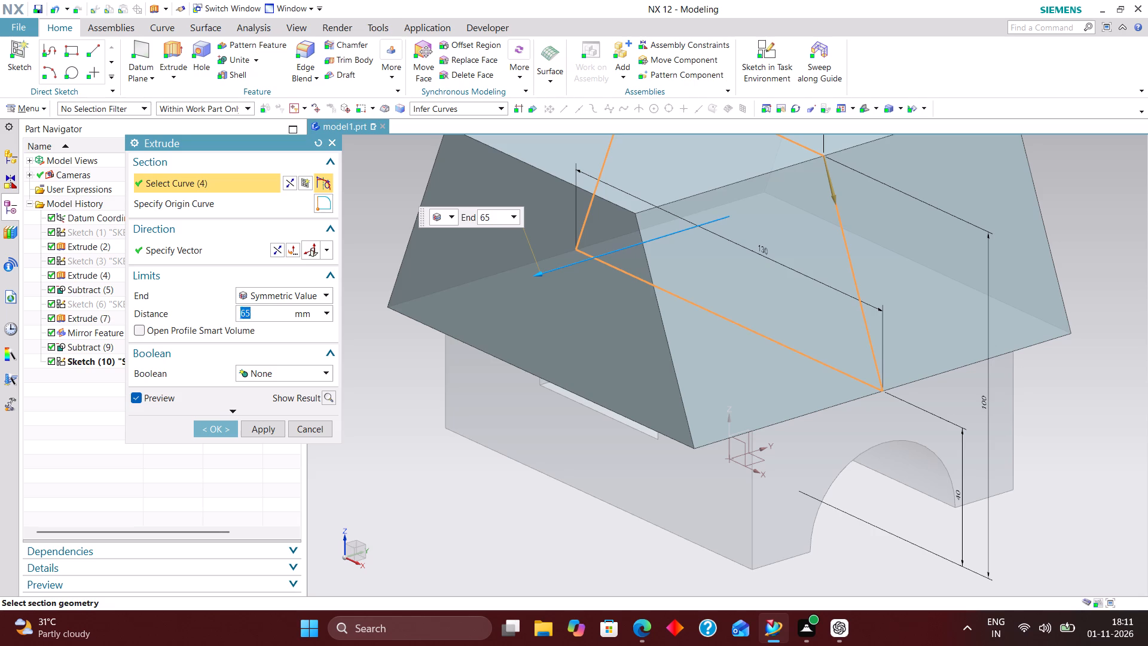
left_click_drag(240, 315, 196, 313)
type("30")
key("Return")
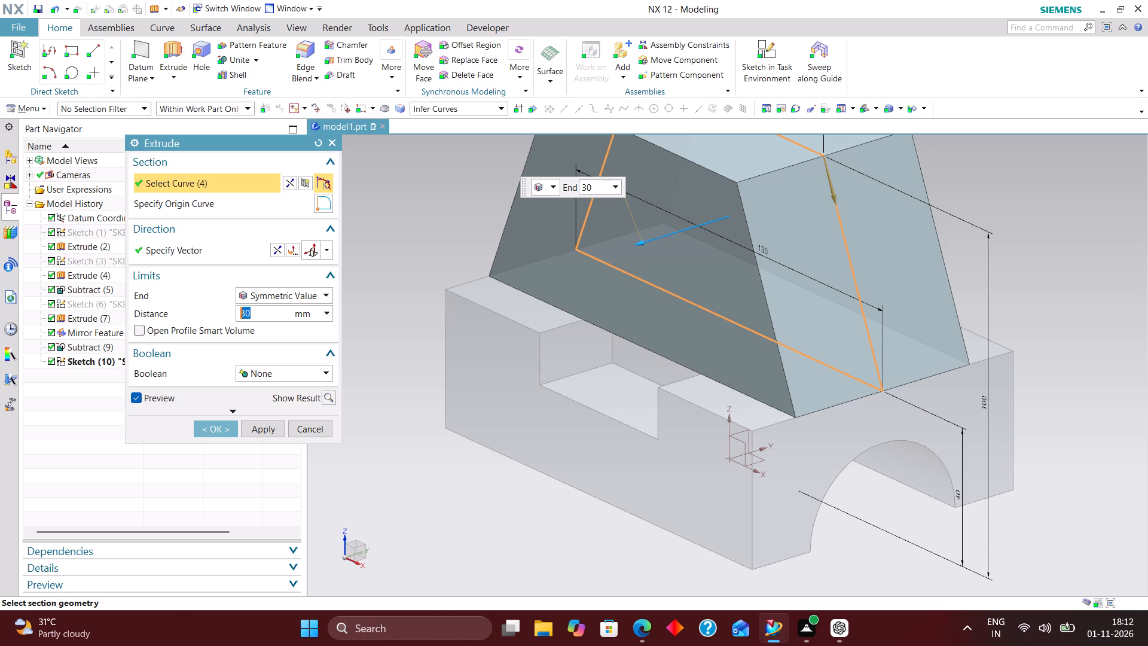
left_click(219, 431)
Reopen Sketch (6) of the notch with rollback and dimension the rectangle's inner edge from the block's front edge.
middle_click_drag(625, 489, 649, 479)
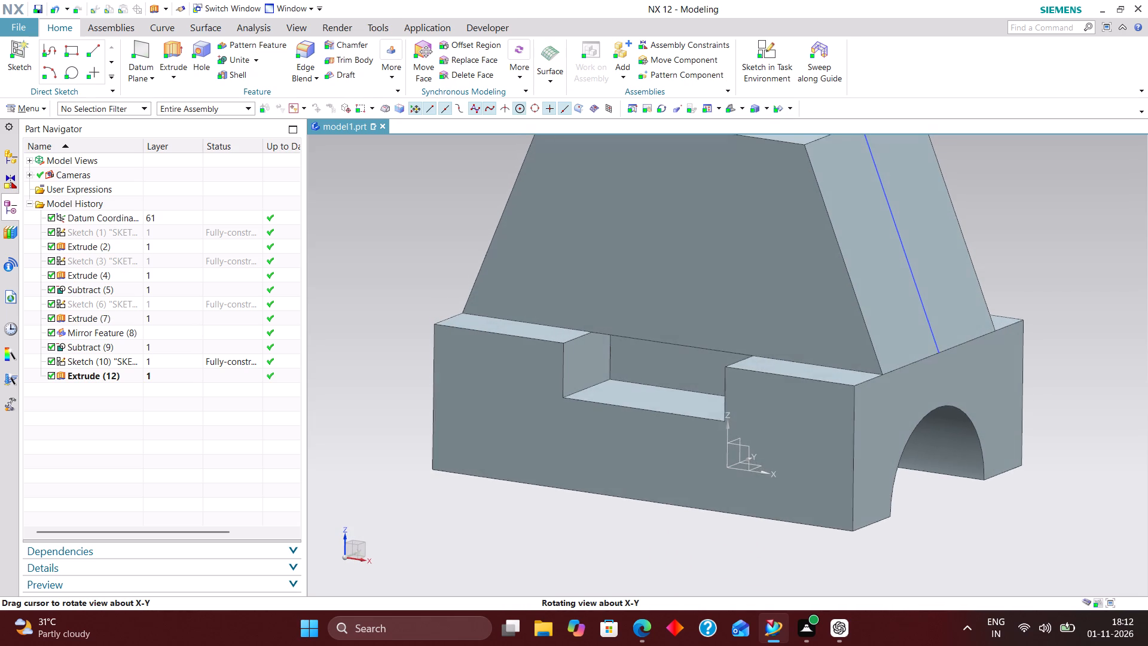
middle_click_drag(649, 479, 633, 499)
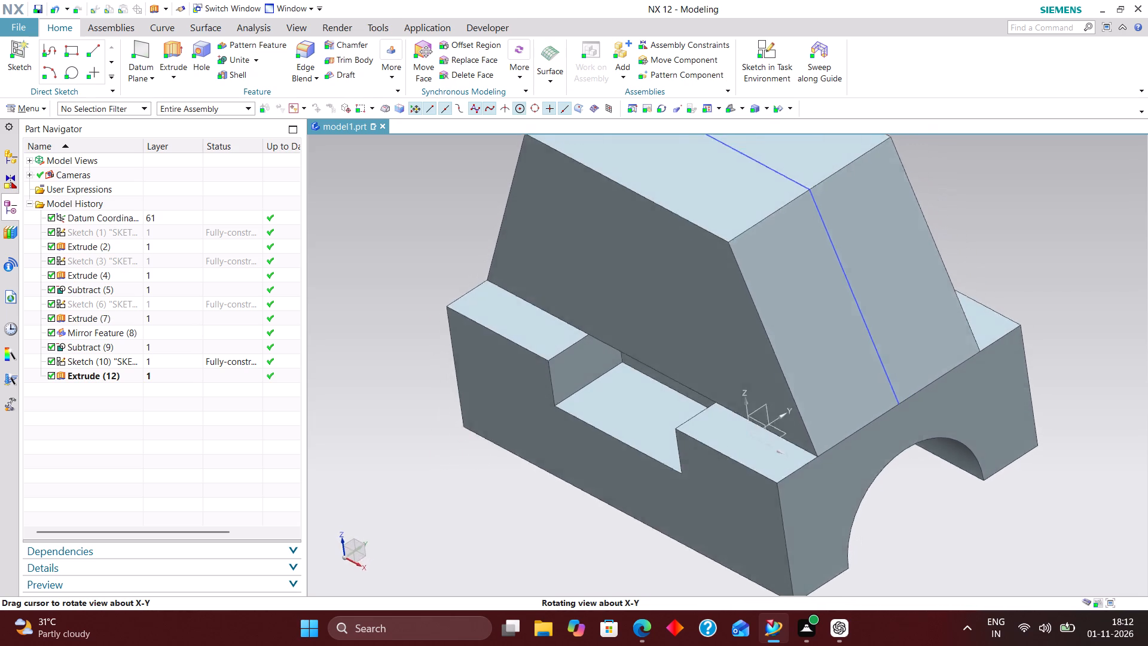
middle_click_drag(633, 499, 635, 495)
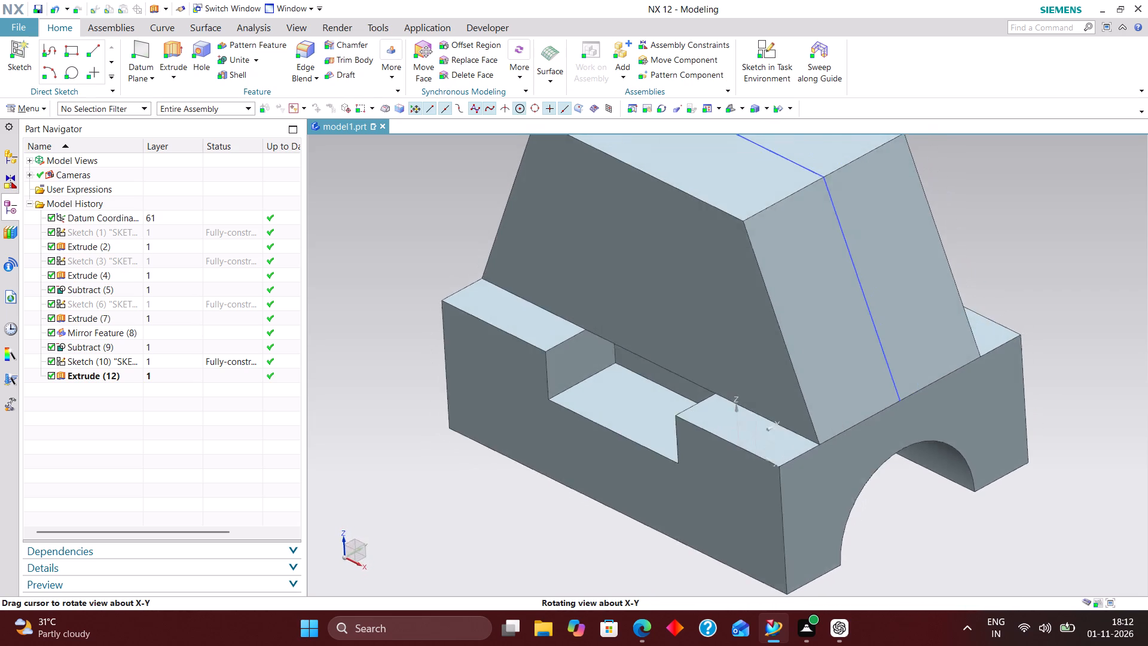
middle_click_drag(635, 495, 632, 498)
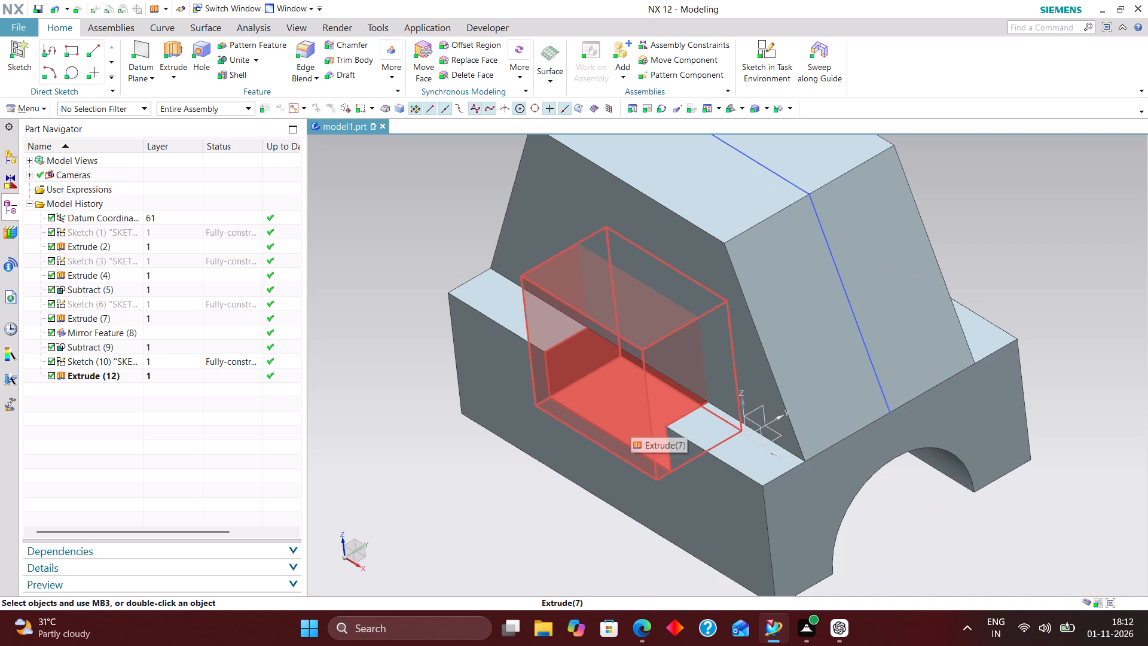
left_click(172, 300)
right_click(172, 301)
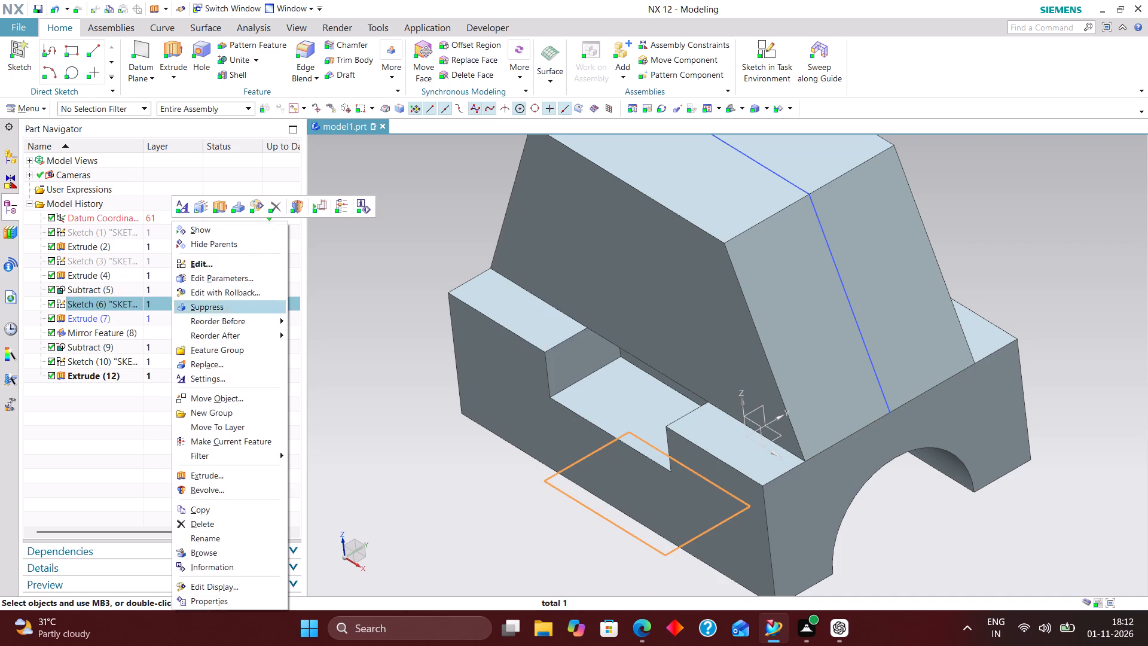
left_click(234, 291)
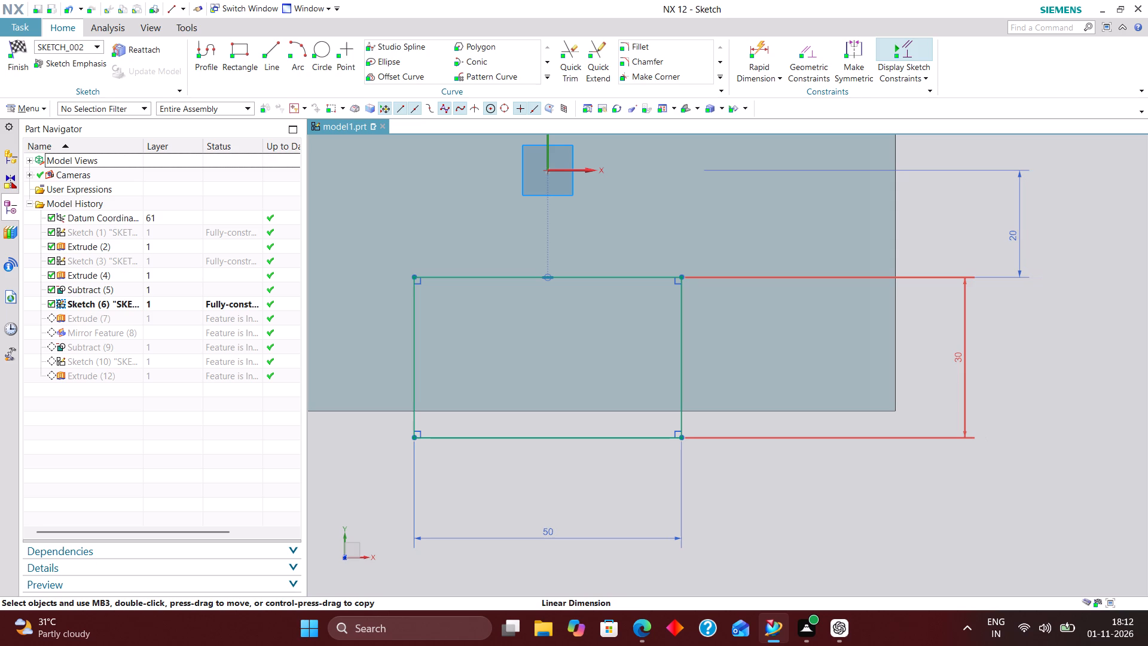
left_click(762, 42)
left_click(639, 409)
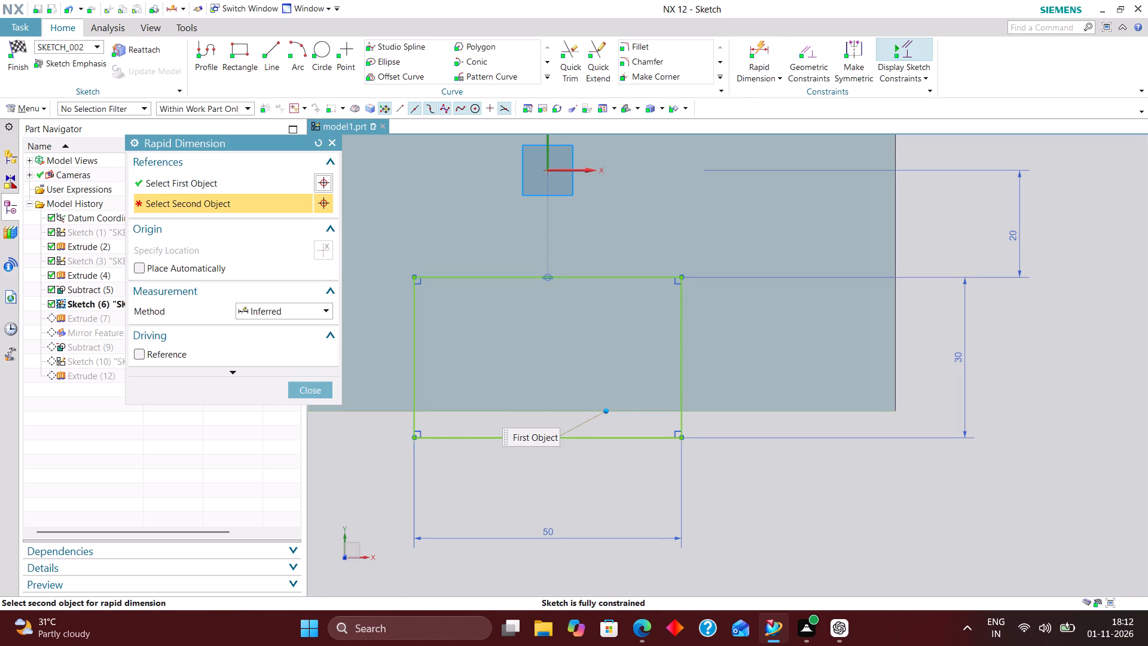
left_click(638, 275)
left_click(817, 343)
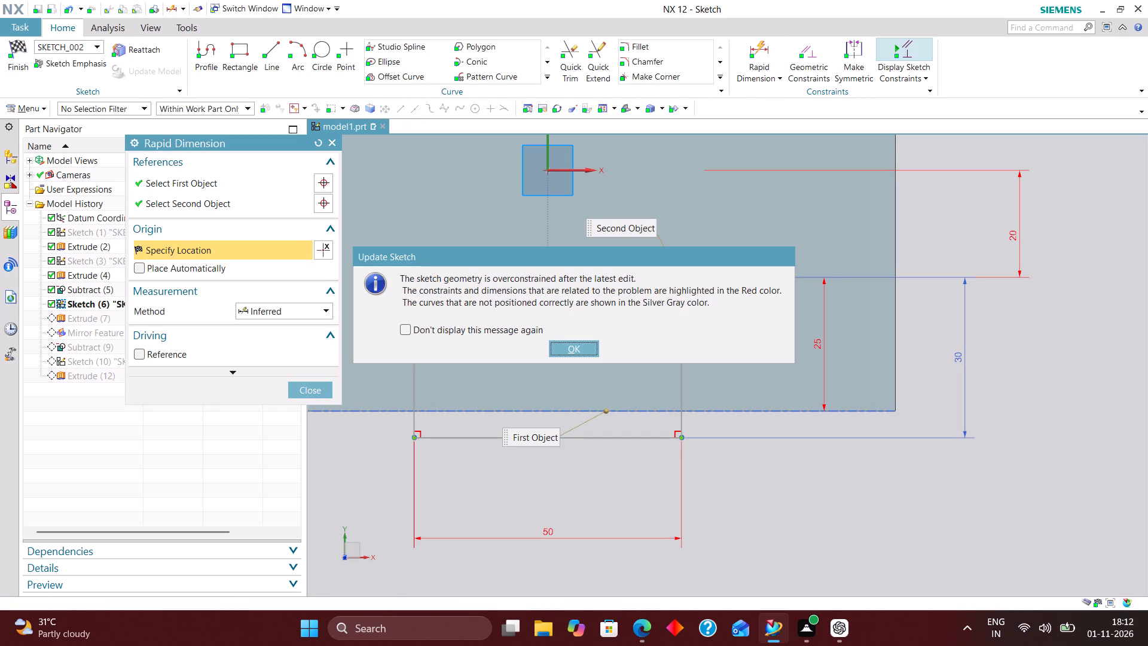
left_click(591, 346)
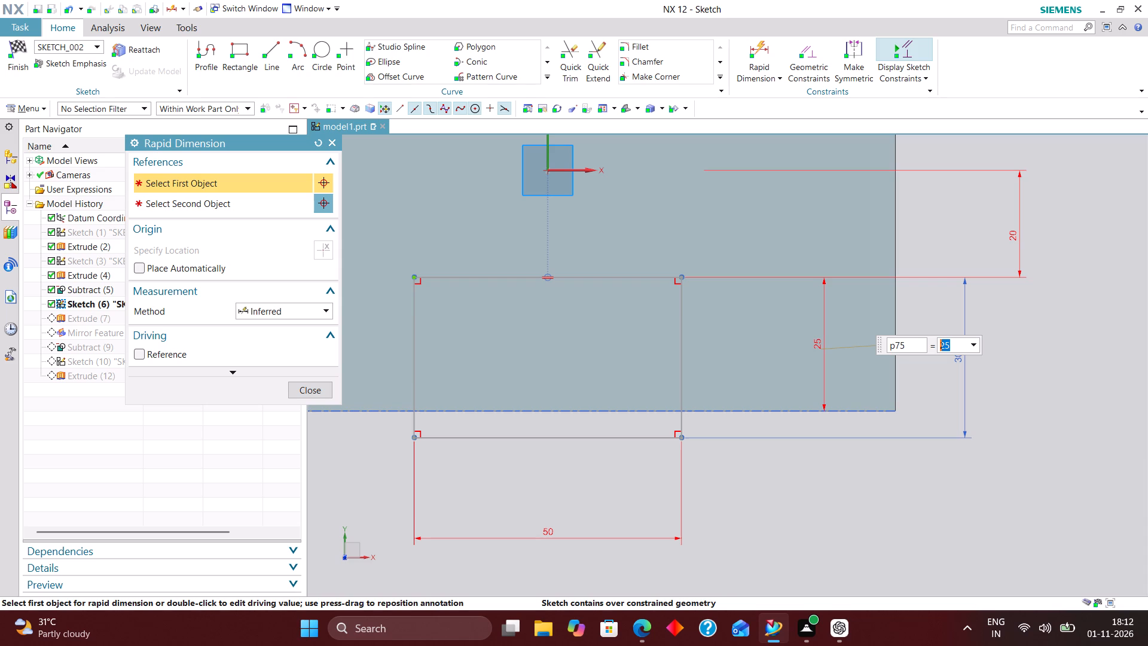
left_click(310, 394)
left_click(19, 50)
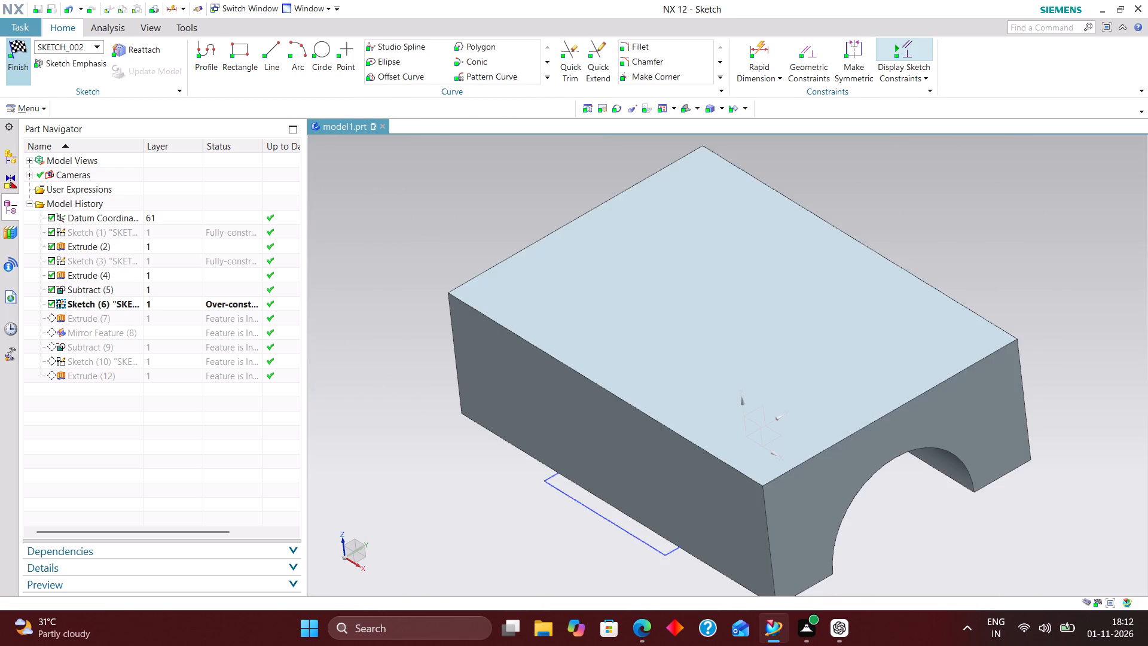
Delete Sketch (6) of the notch together with its dependent extrude, mirror and subtract features.
left_click(156, 304)
right_click(157, 304)
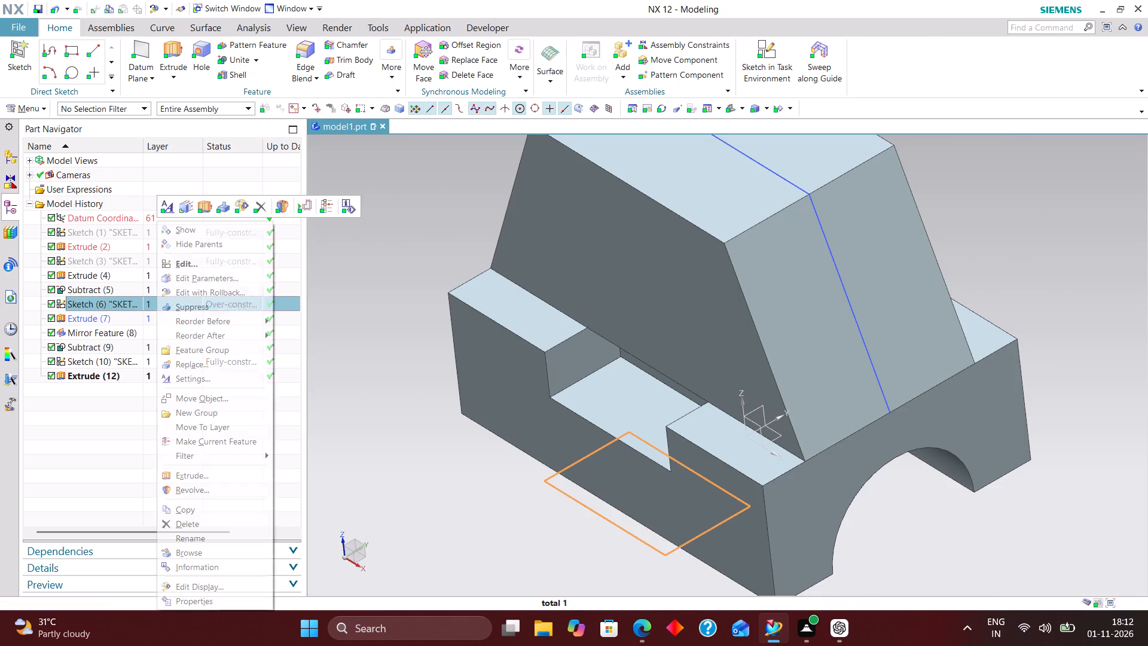
left_click(261, 205)
left_click(374, 176)
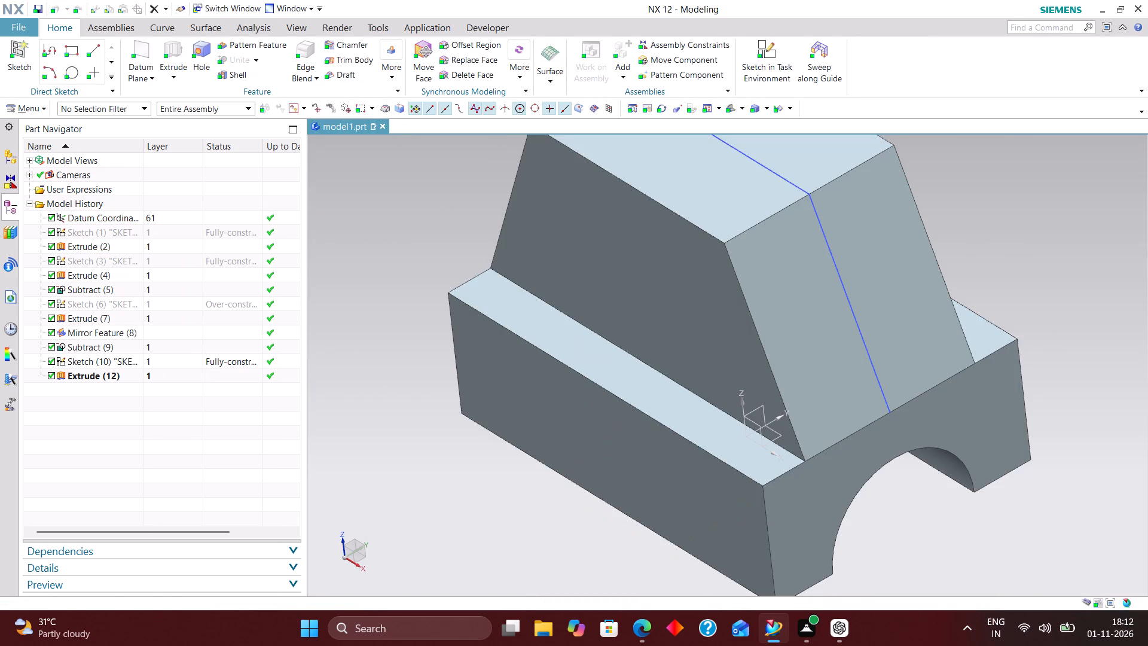
Hide the trapezoid sketch running through the middle of the upper body.
middle_click_drag(917, 535, 928, 512)
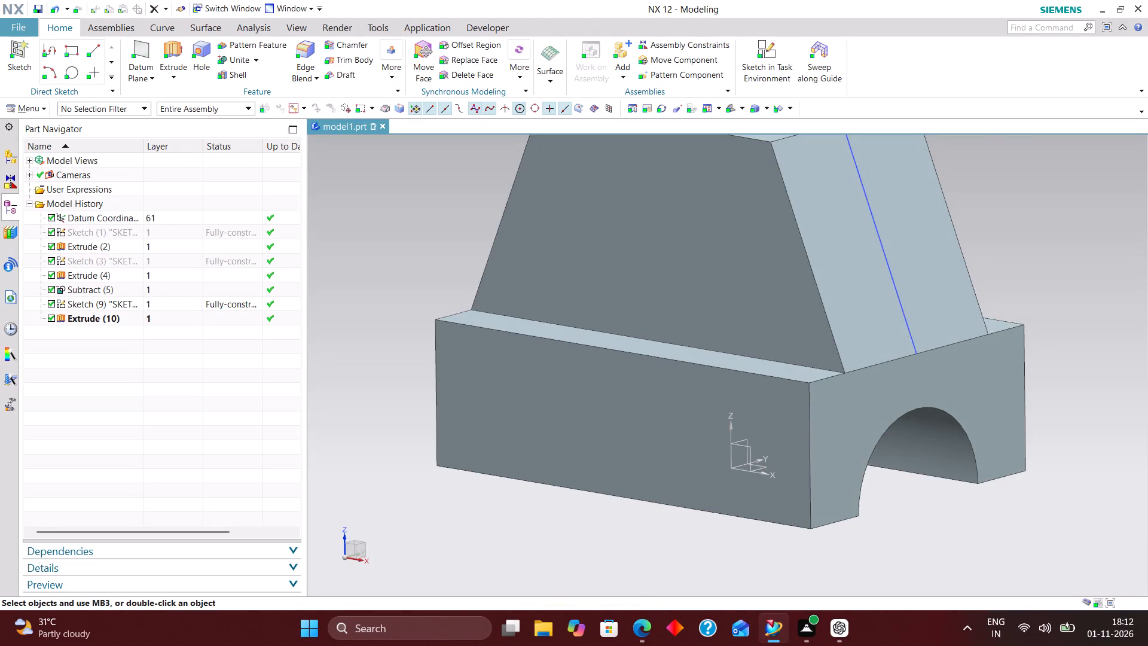
scroll(631, 517, "down", 2)
middle_click_drag(841, 528, 808, 535)
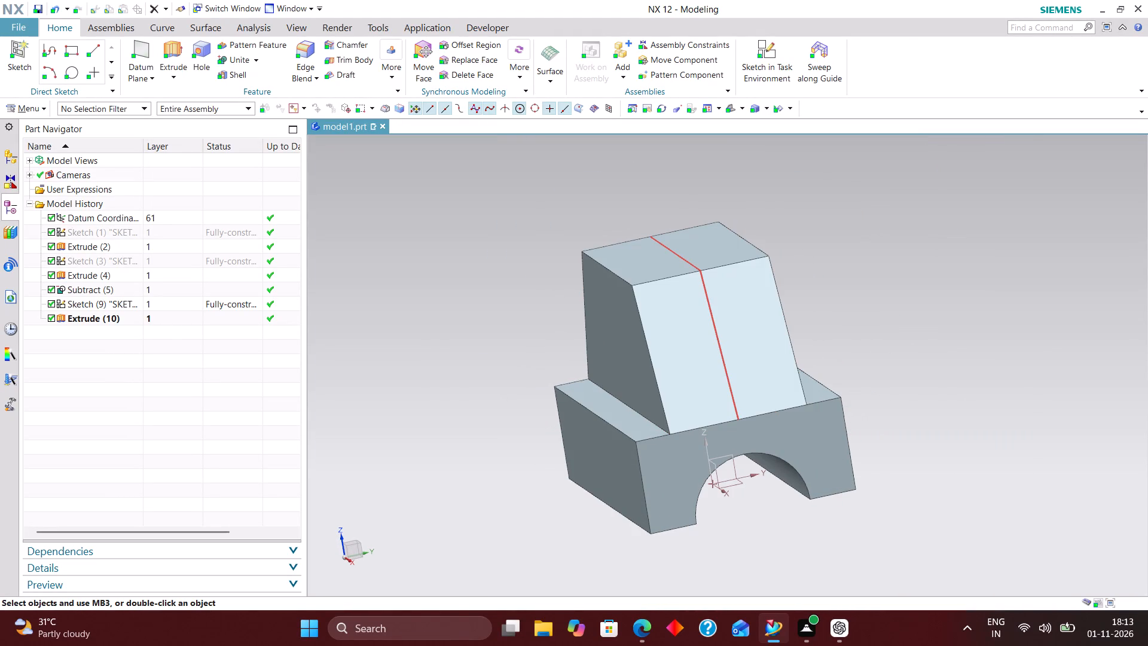
right_click_drag(721, 364, 735, 507)
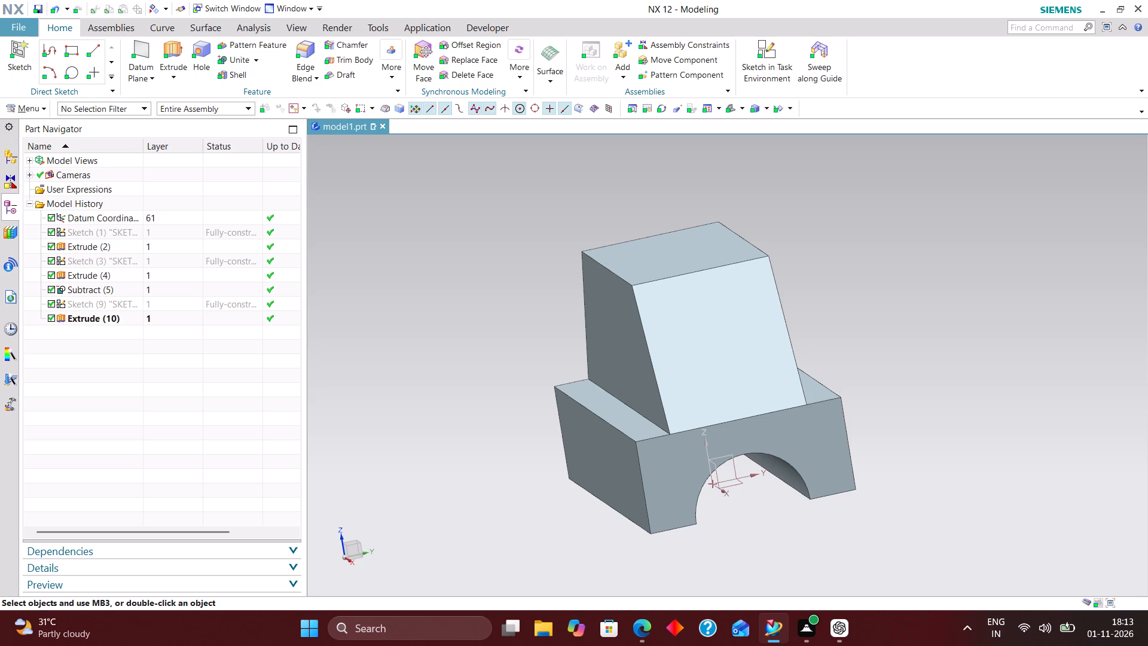
Create a new sketch on the XY plane of the datum coordinate system.
middle_click_drag(772, 574, 806, 569)
scroll(802, 570, "up", 1)
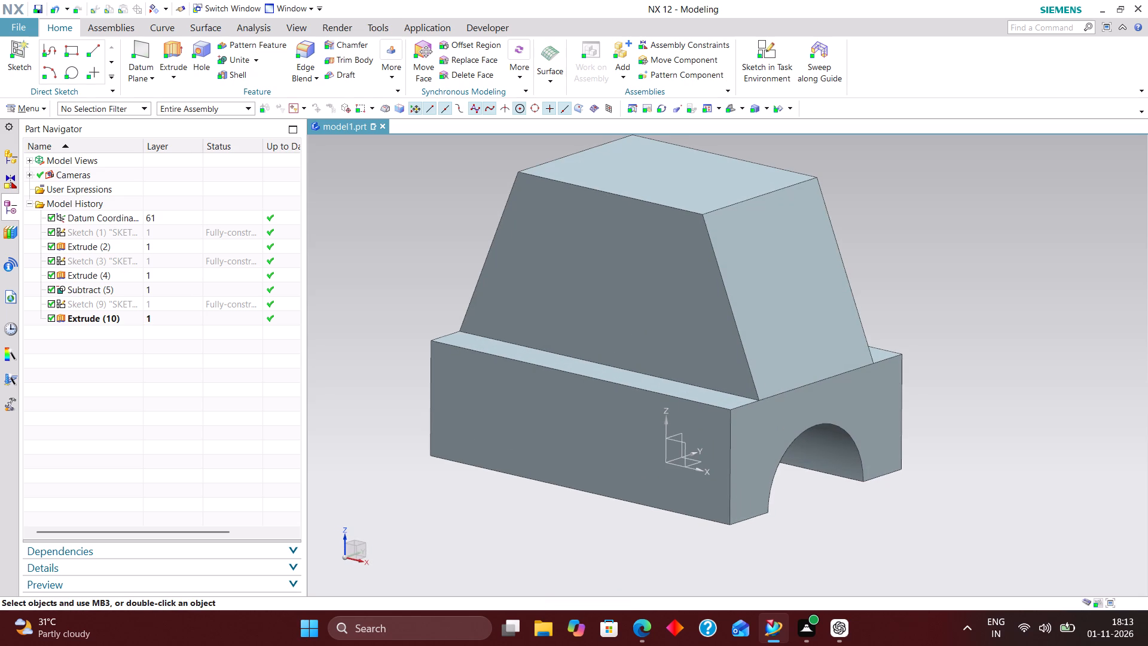
left_click(762, 48)
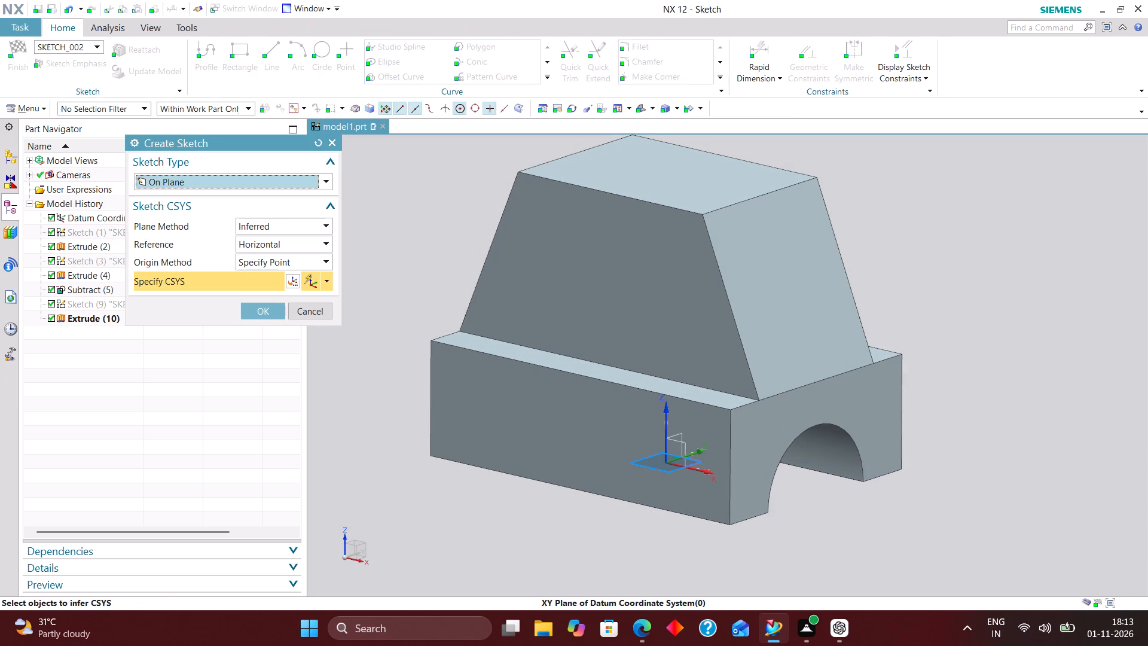
left_click(695, 465)
left_click(254, 312)
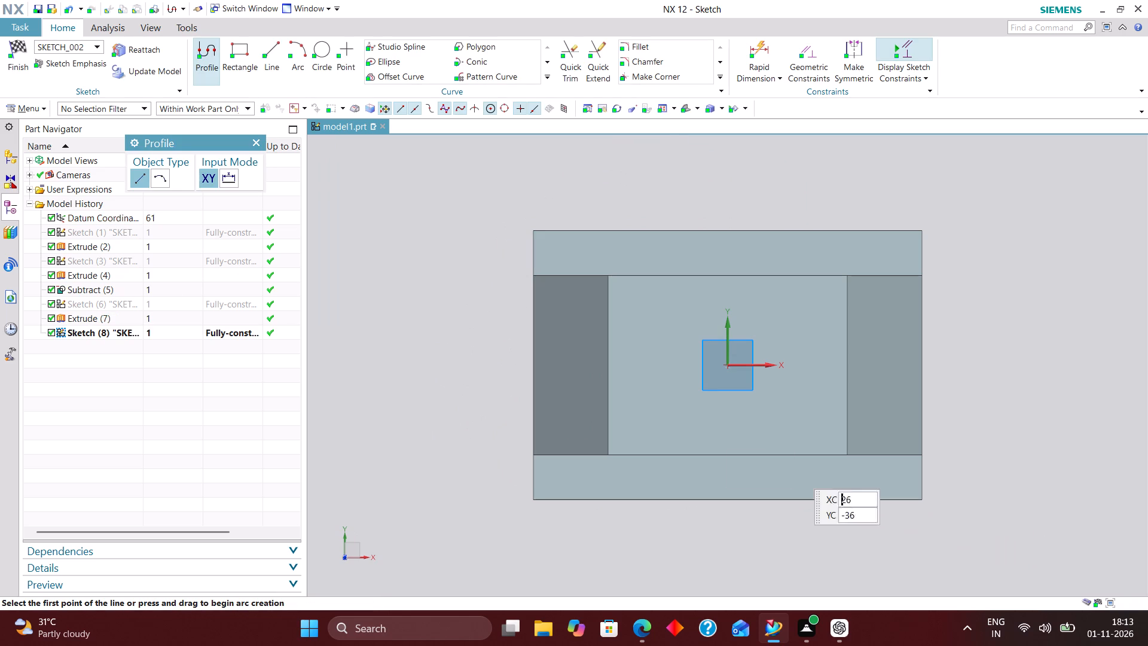
Sketch a rectangle about 65.5 mm wide straddling the block's front edge, below the origin.
left_click(237, 50)
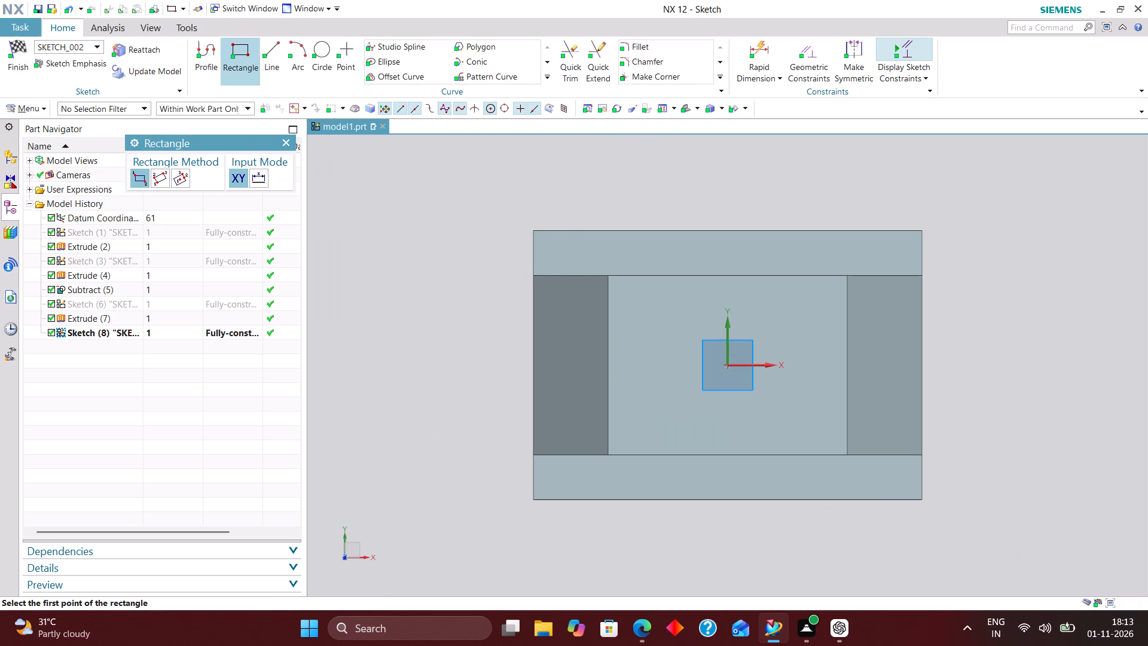
scroll(707, 488, "up", 3)
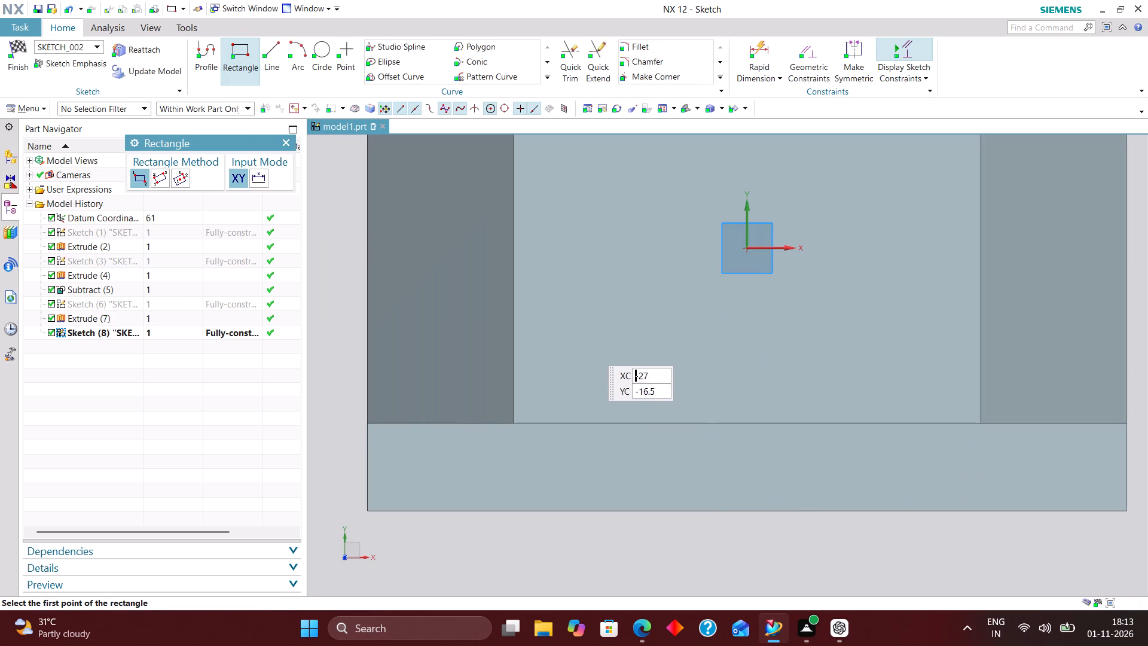
left_click(569, 355)
left_click(951, 555)
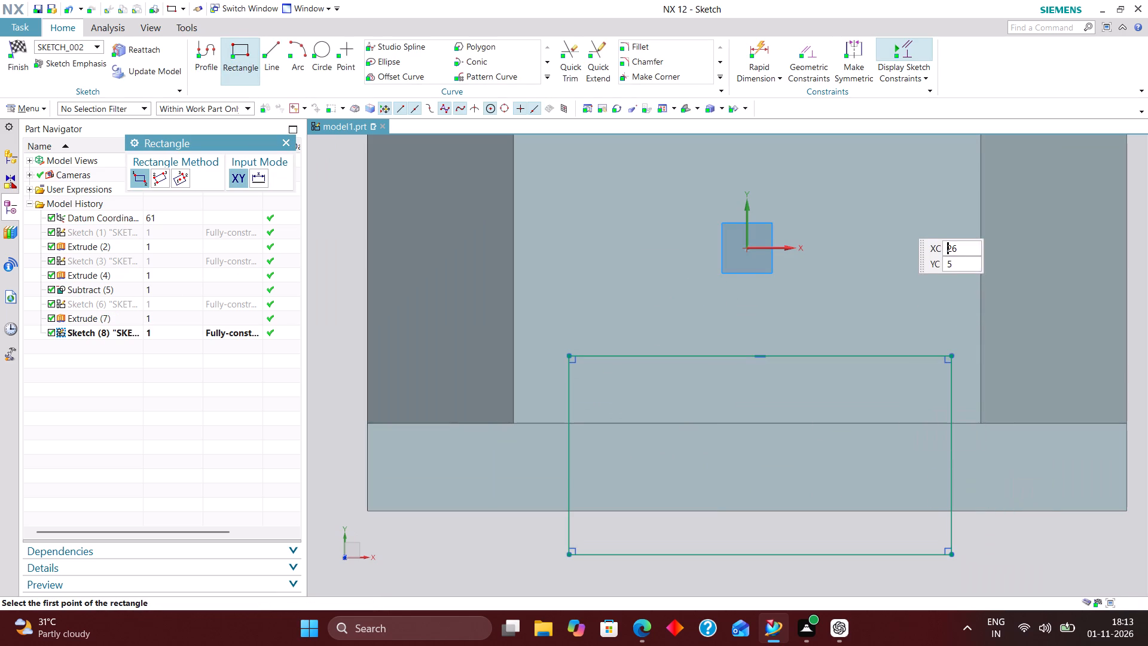
Constrain the midpoint of the rectangle's inner edge to lie on the Y axis.
left_click(814, 55)
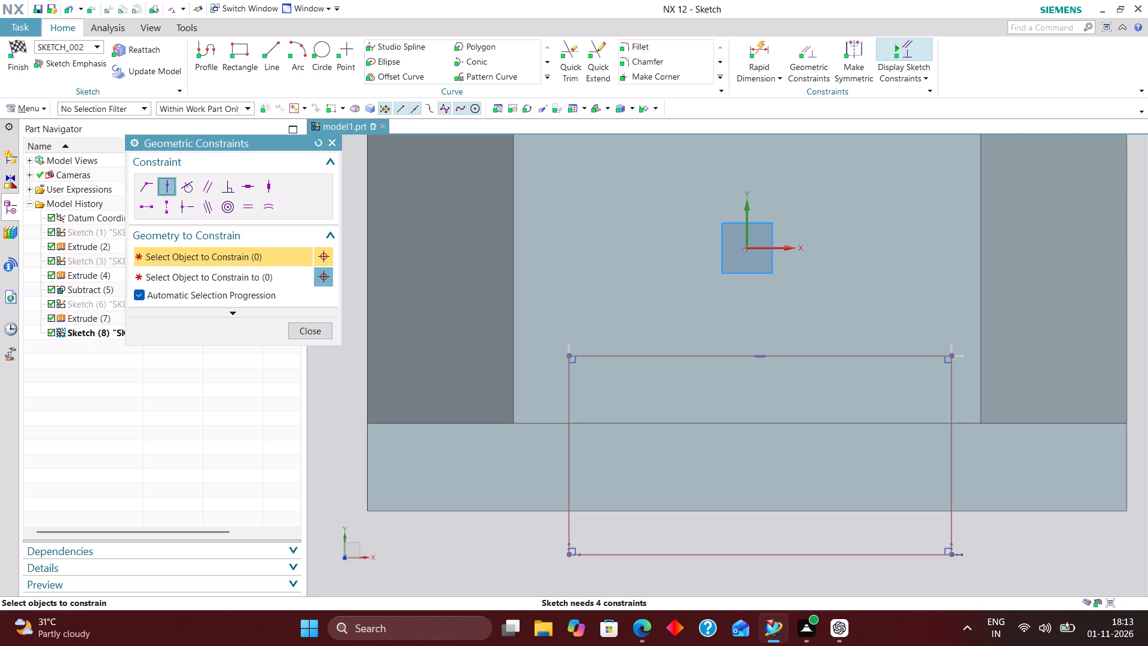
left_click(759, 358)
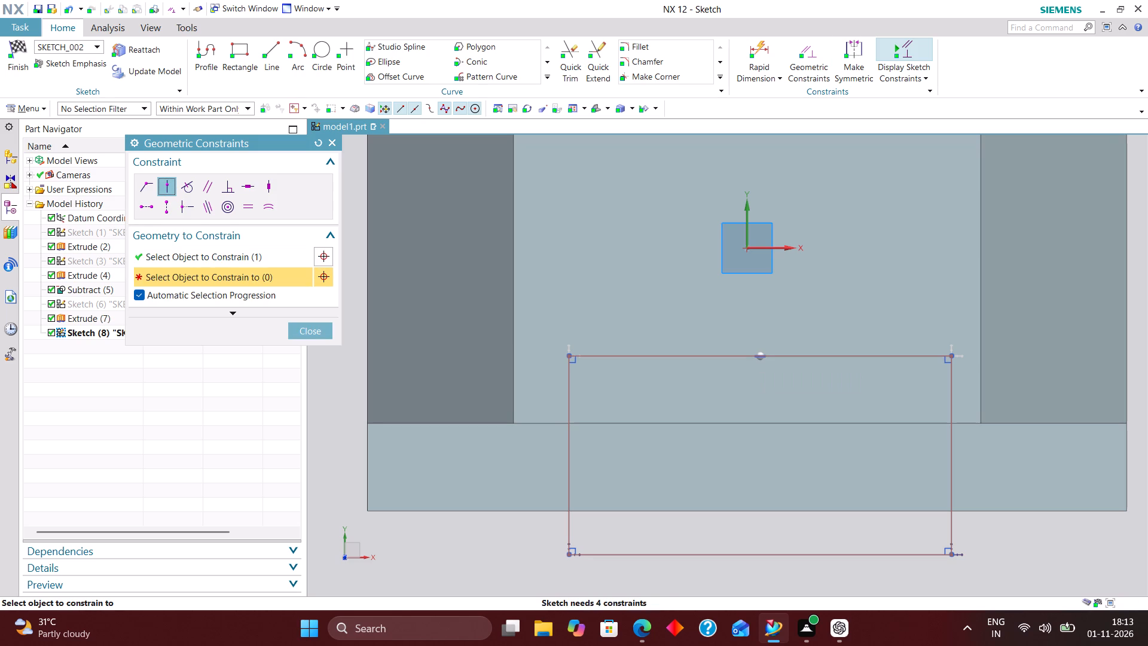
left_click(744, 202)
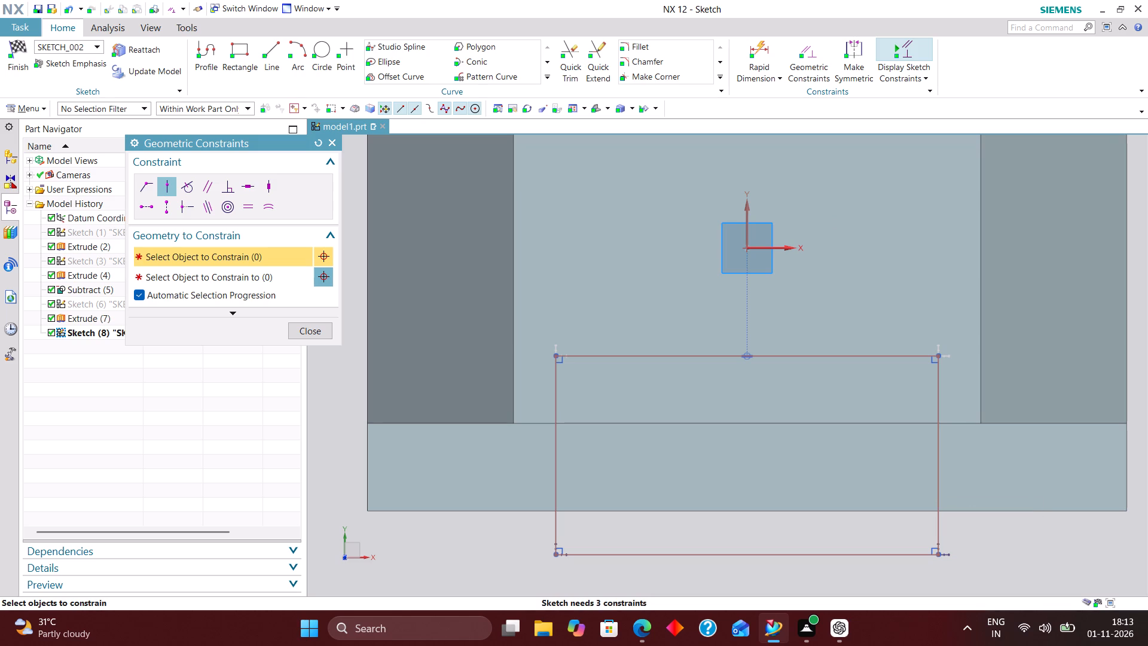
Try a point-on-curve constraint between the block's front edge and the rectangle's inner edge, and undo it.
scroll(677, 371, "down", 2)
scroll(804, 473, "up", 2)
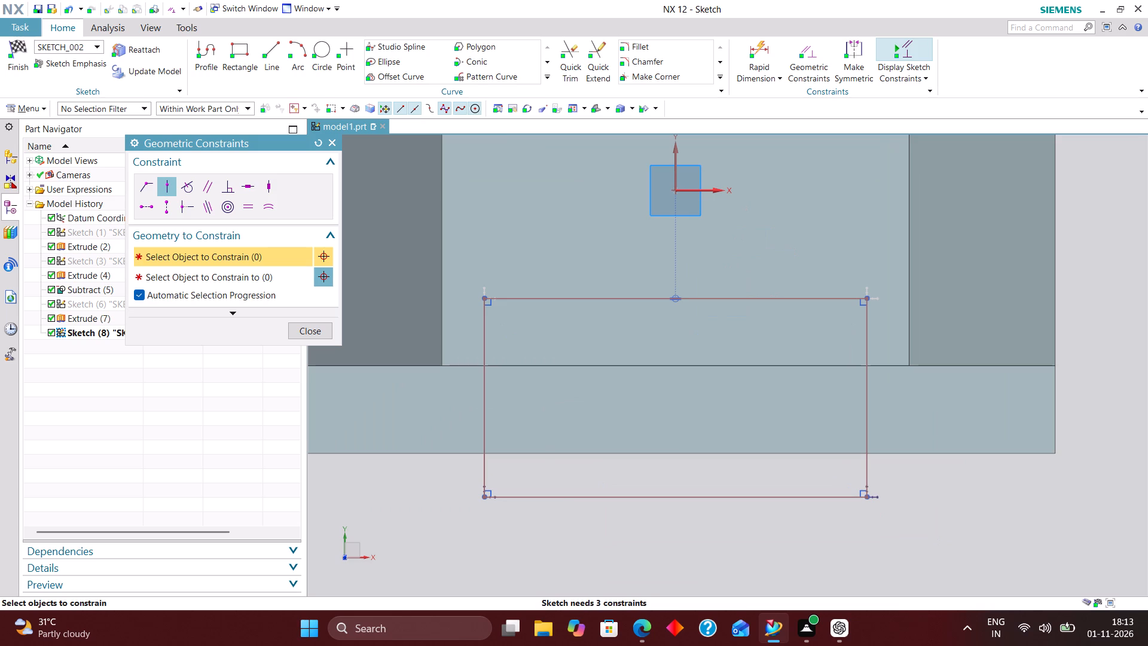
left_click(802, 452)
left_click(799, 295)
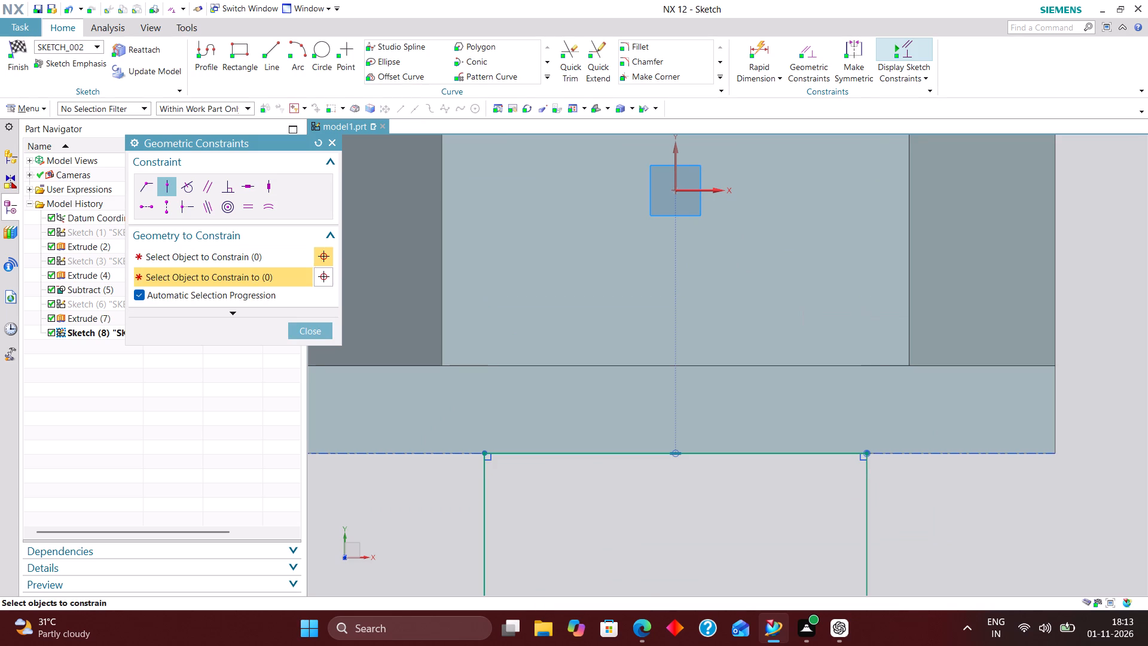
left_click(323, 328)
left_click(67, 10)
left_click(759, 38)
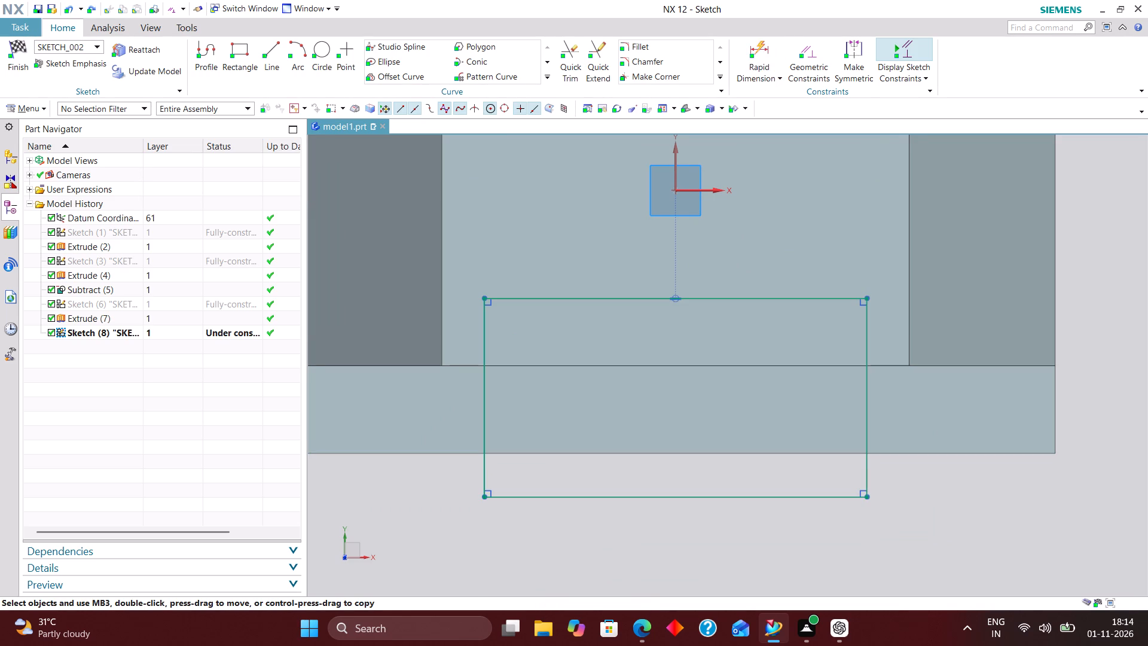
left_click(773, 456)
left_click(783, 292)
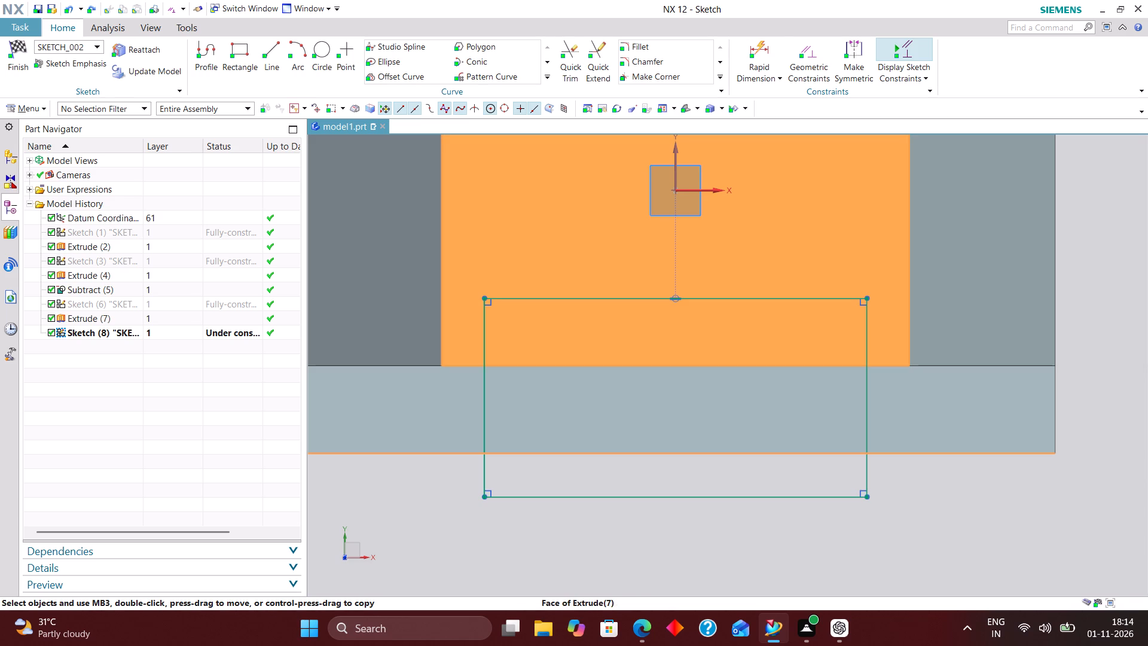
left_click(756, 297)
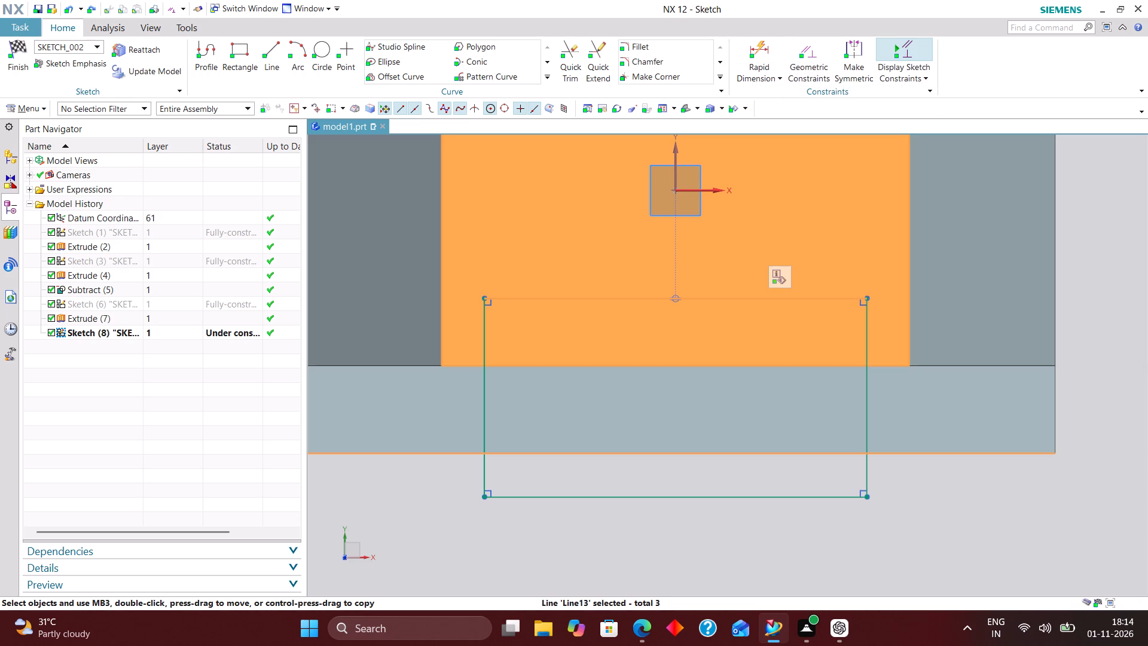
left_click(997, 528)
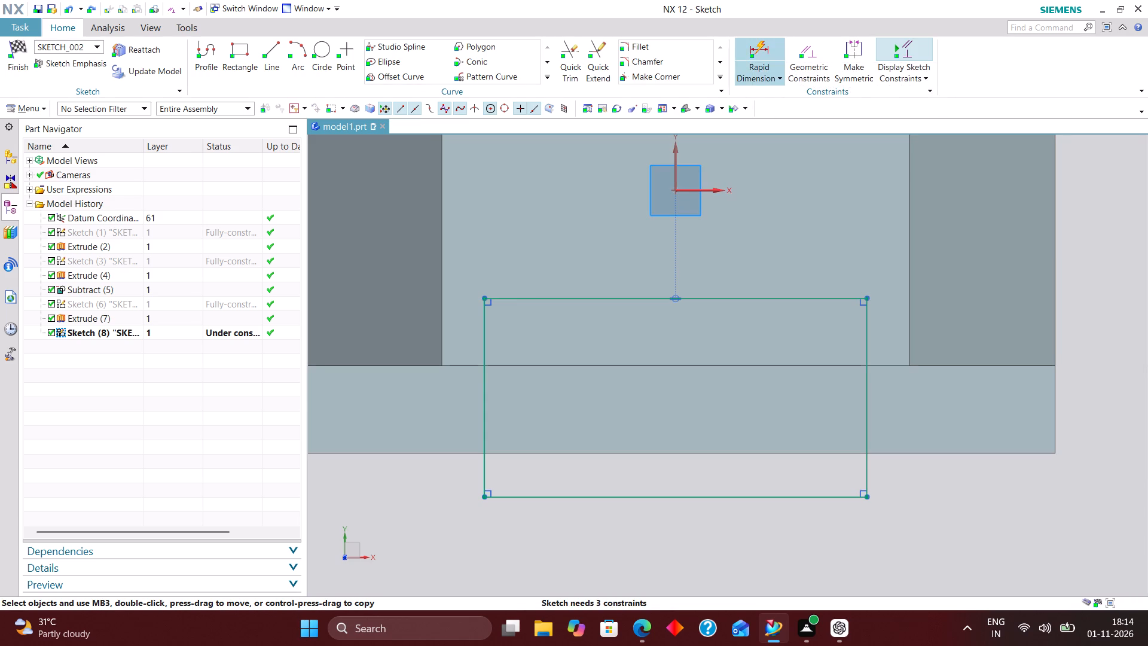
Dimension the rectangle's inner edge 25 mm from the block's front edge.
left_click(746, 47)
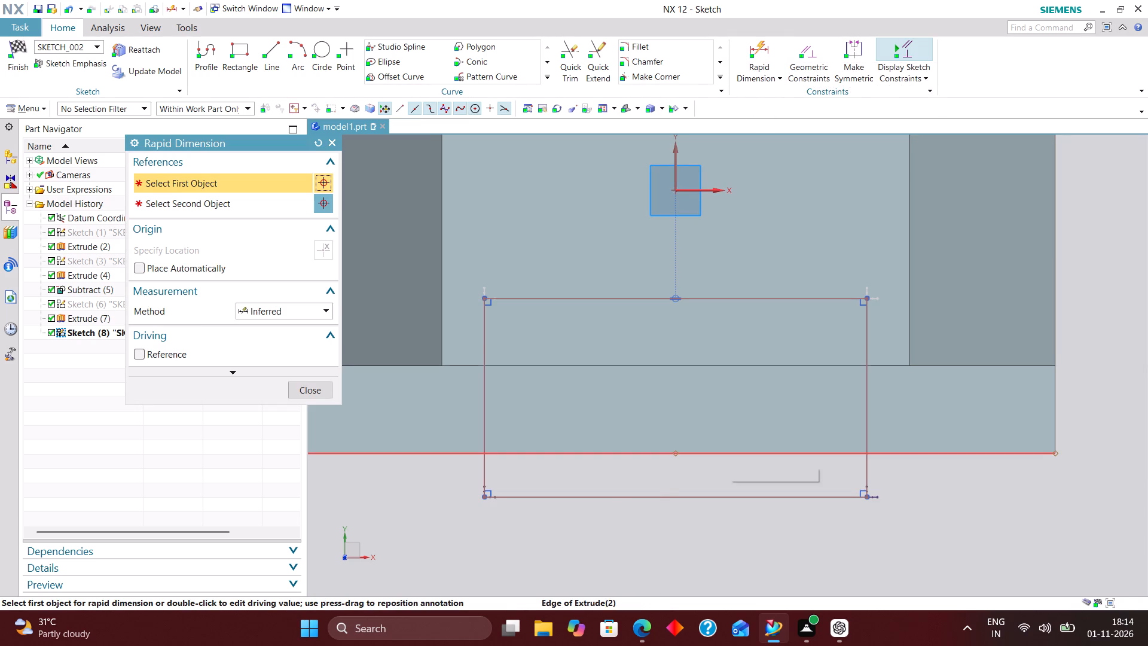
left_click(728, 450)
left_click(749, 292)
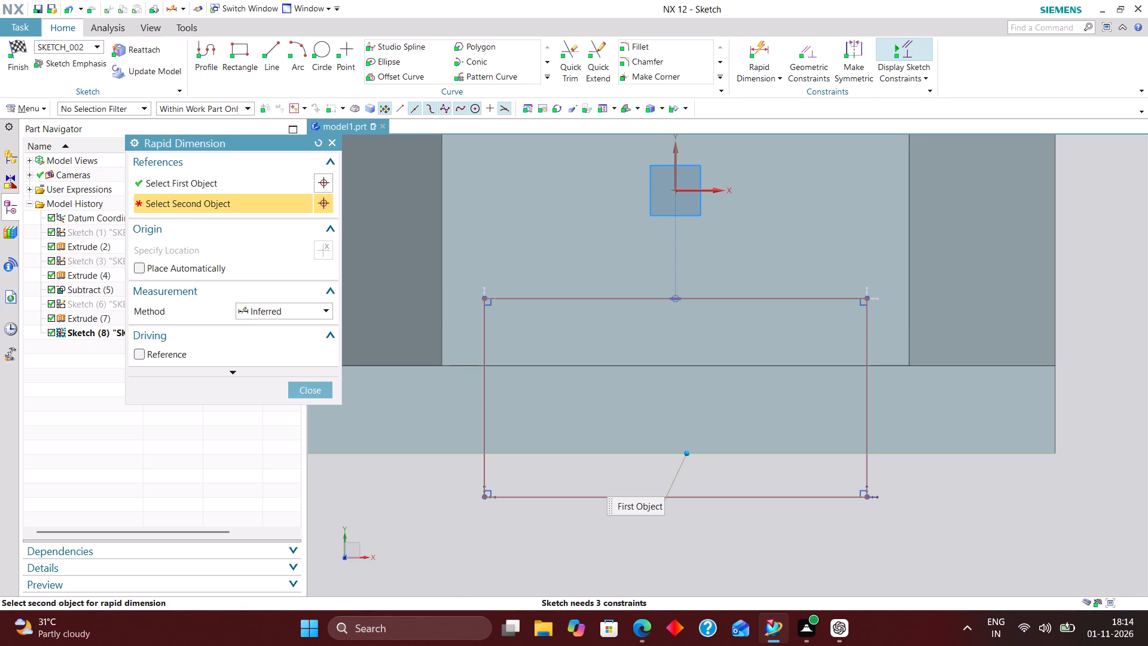
left_click(755, 301)
left_click(1110, 373)
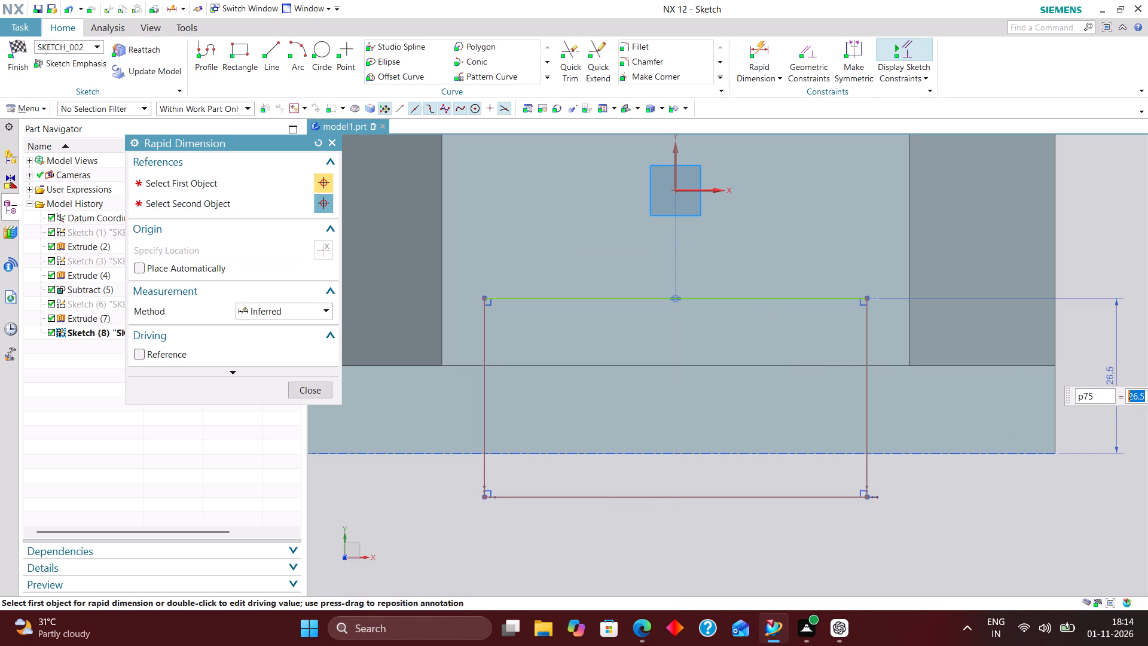
type("25")
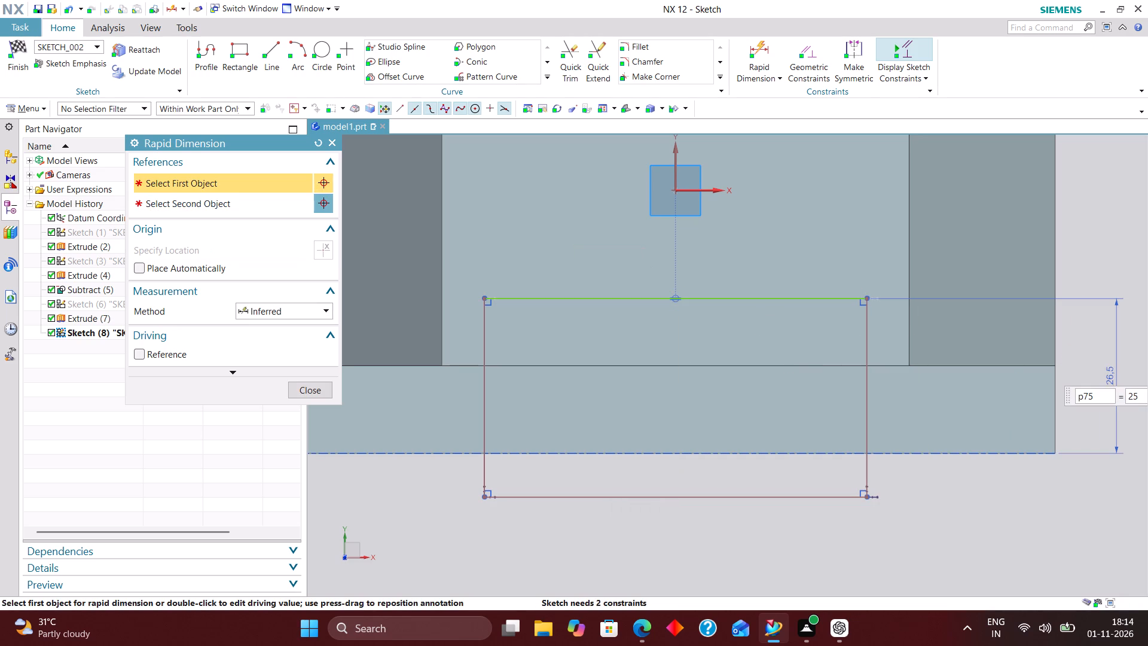
key("Return")
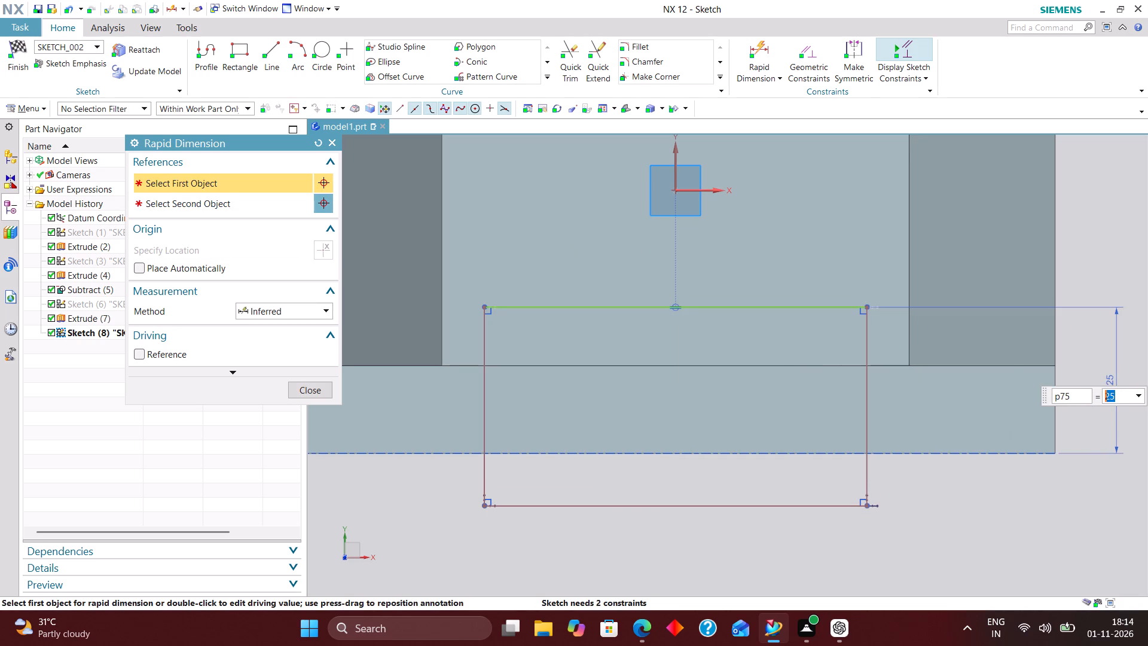
Dimension the distance from the X axis to the rectangle's outer edge, keeping the proposed value.
left_click(702, 193)
left_click(761, 506)
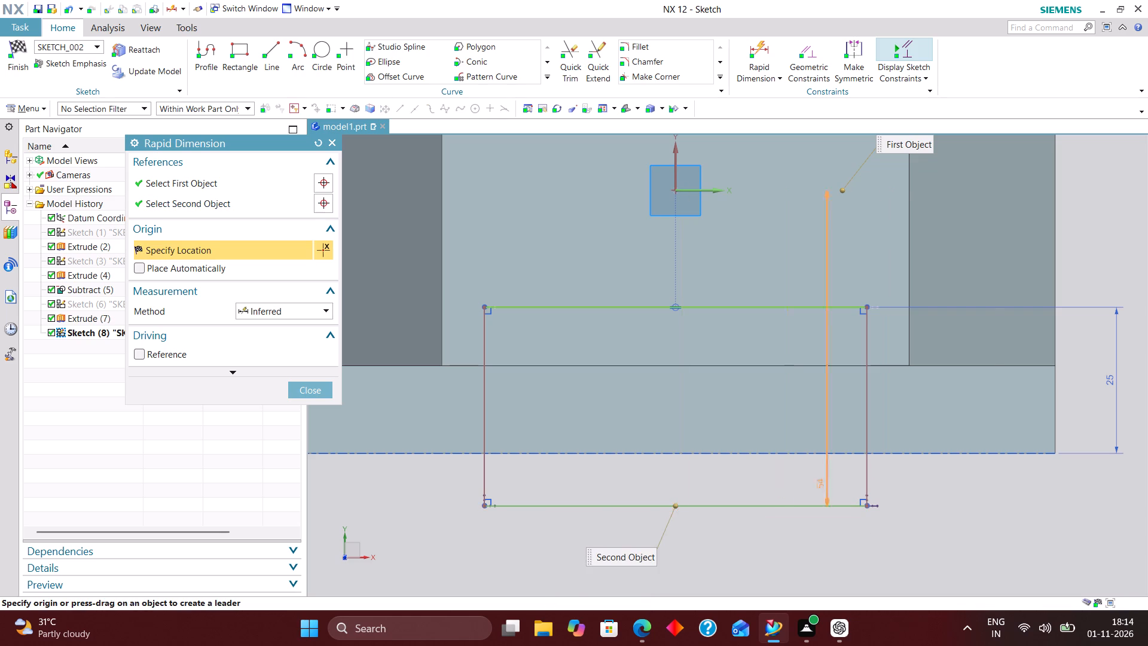
scroll(767, 441, "down", 4)
left_click(947, 398)
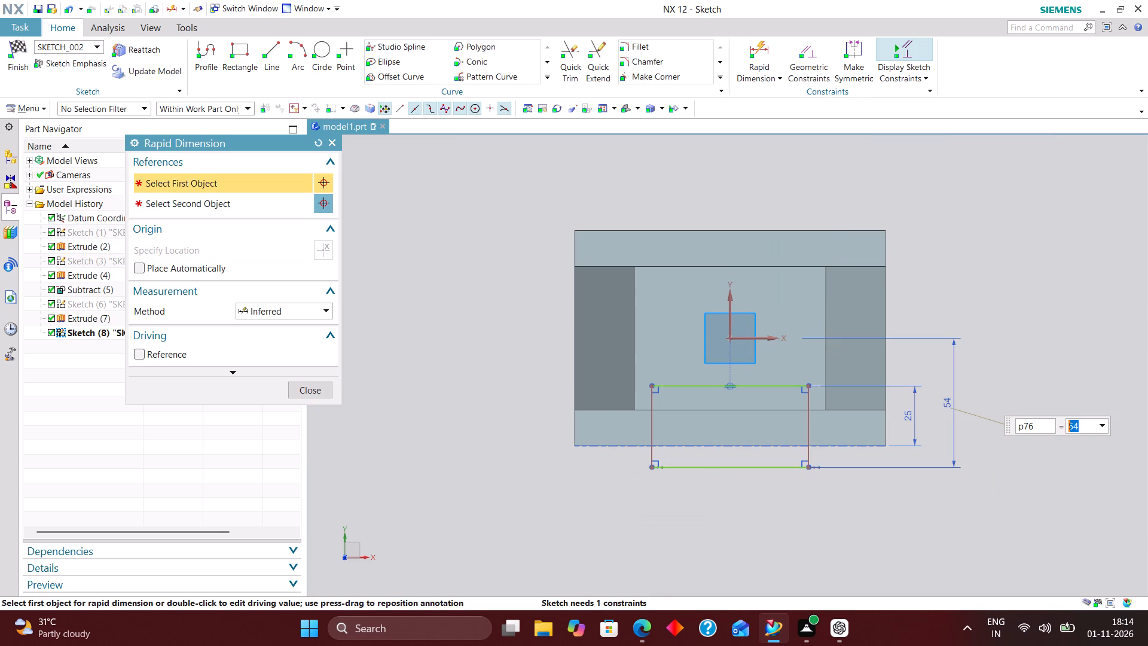
left_click(303, 391)
Replace the 25 mm front-edge dimension with a dimension from the X axis to the rectangle's inner edge.
scroll(863, 404, "up", 3)
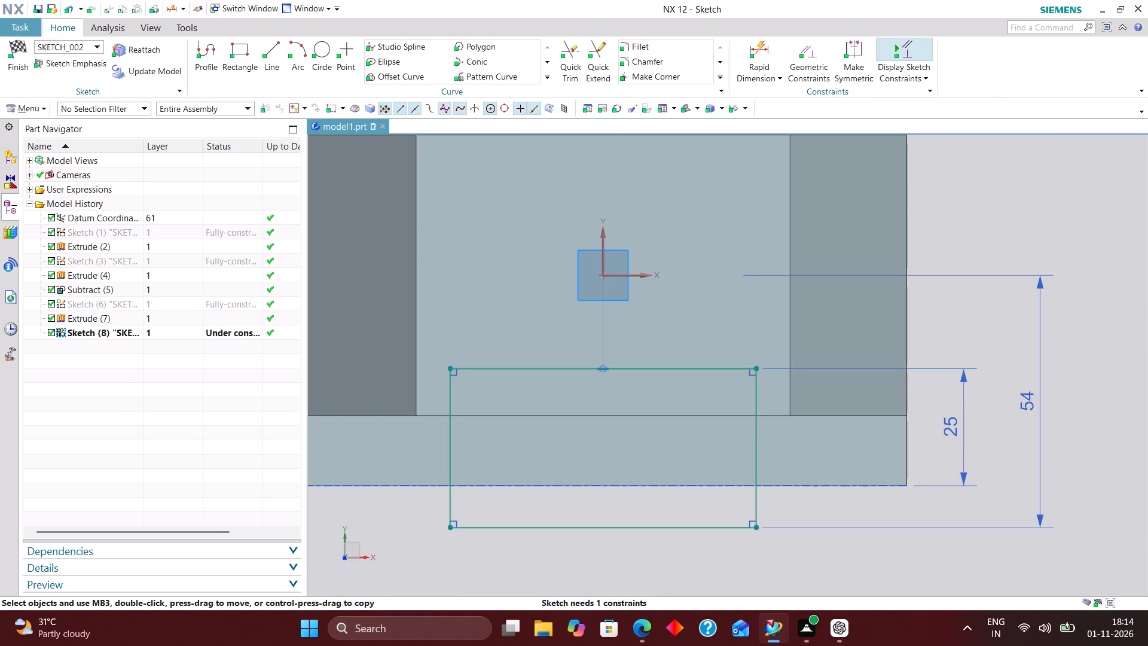
right_click_drag(958, 426, 890, 426)
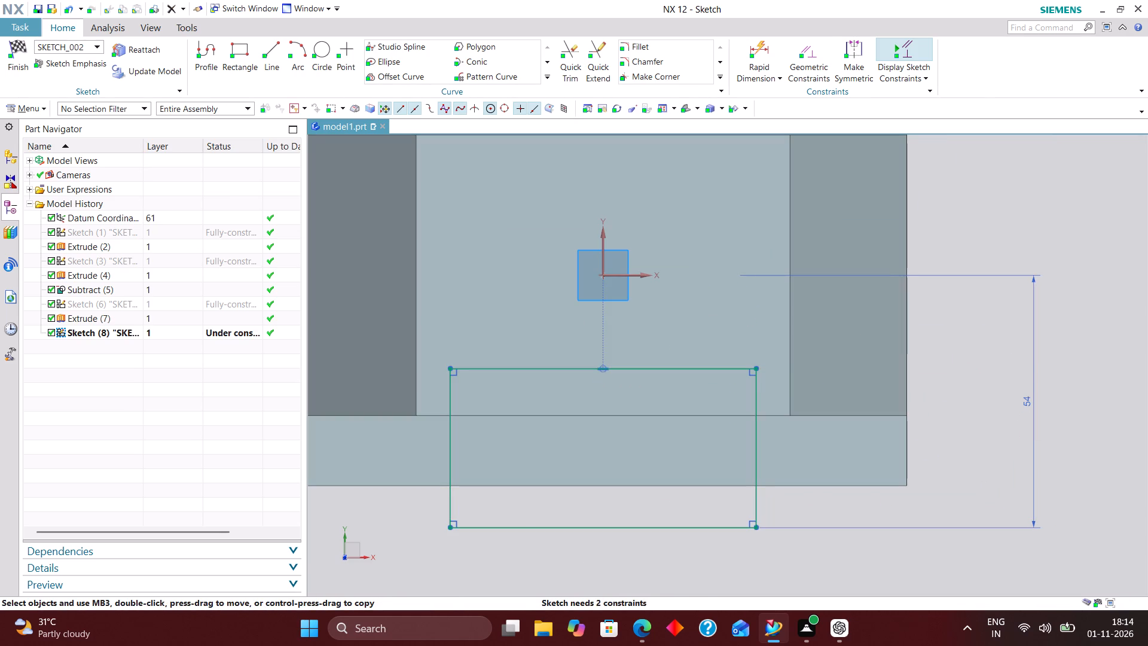
left_click(814, 56)
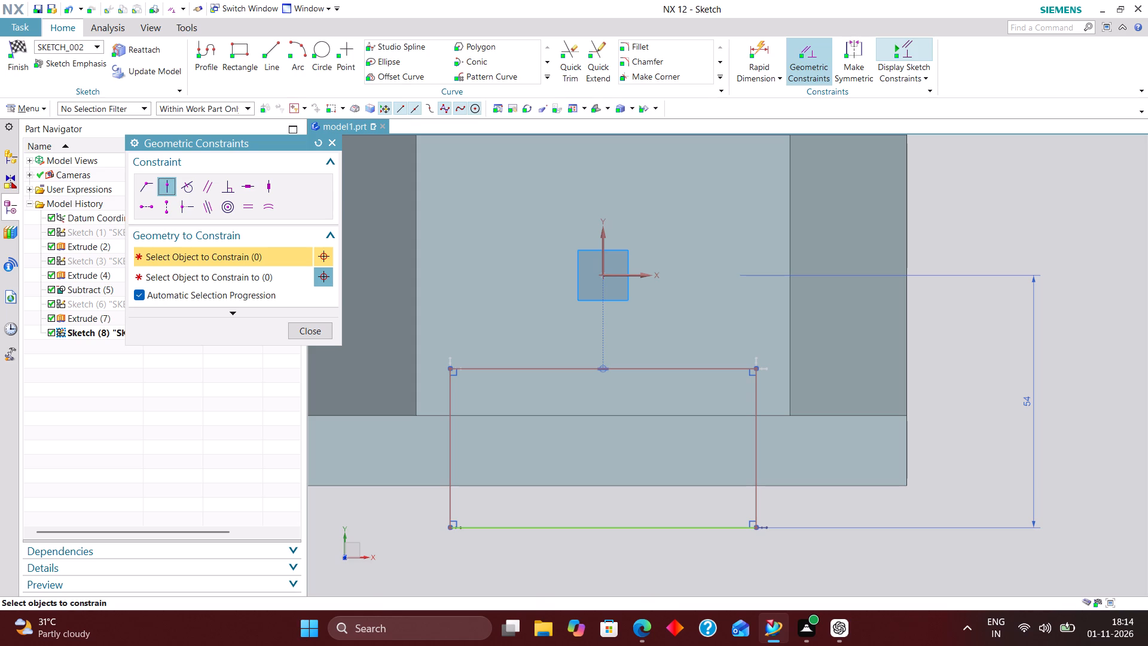
left_click(763, 45)
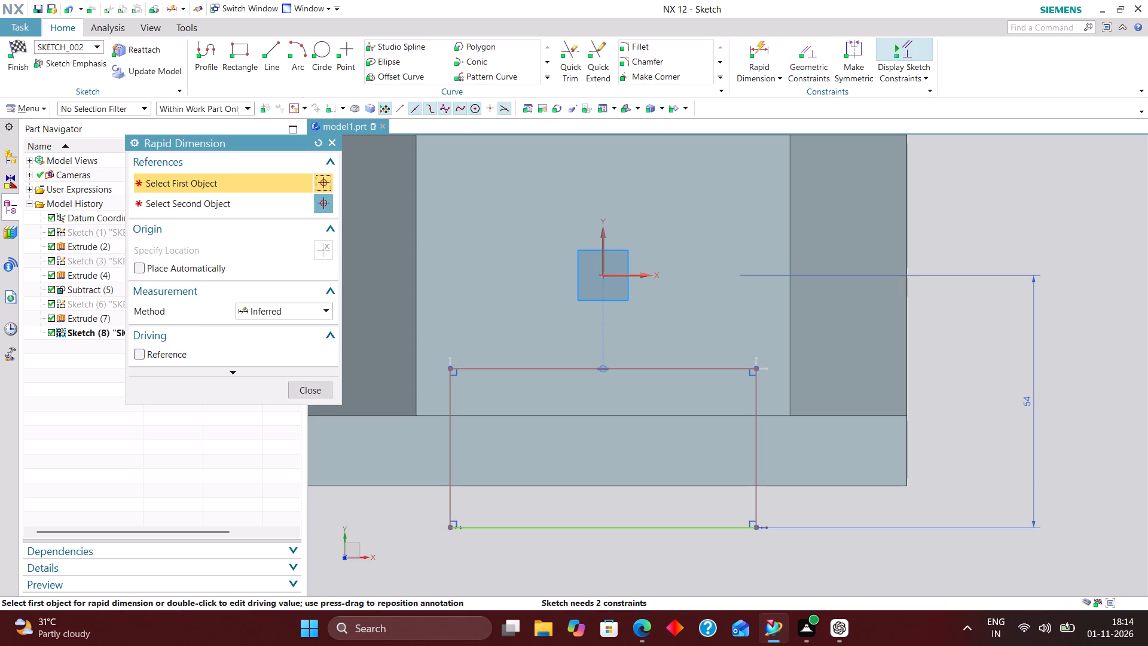
left_click(647, 273)
left_click(657, 366)
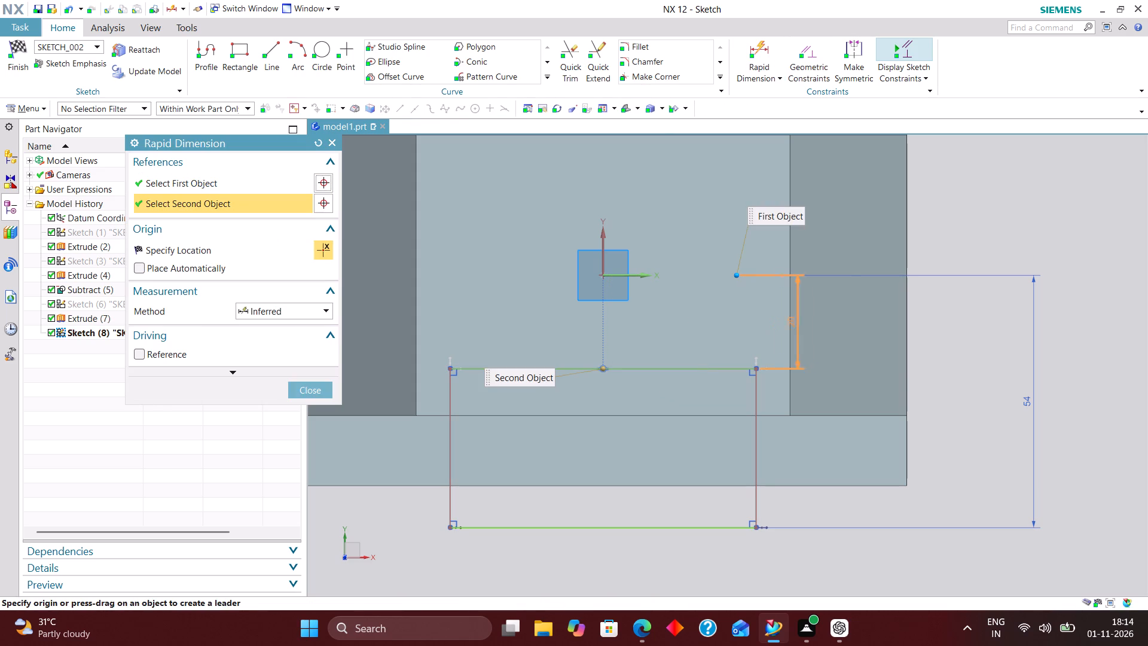
left_click(838, 329)
Dimension the rectangle's width as 50 mm and finish the sketch.
scroll(738, 412, "down", 2)
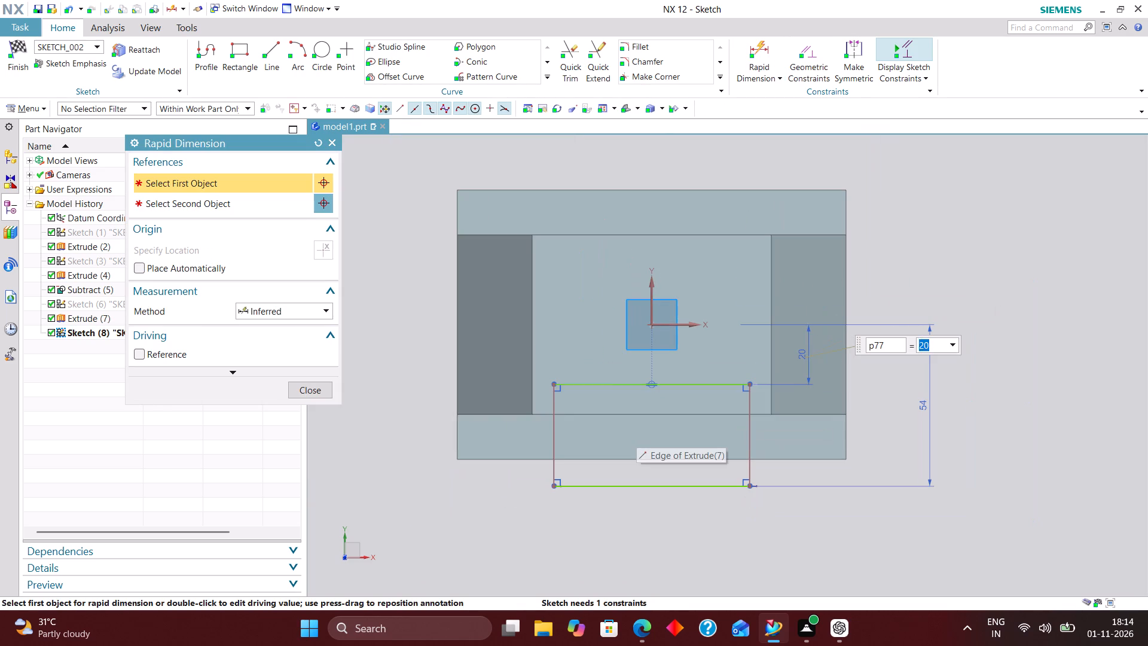
left_click(689, 485)
left_click(665, 529)
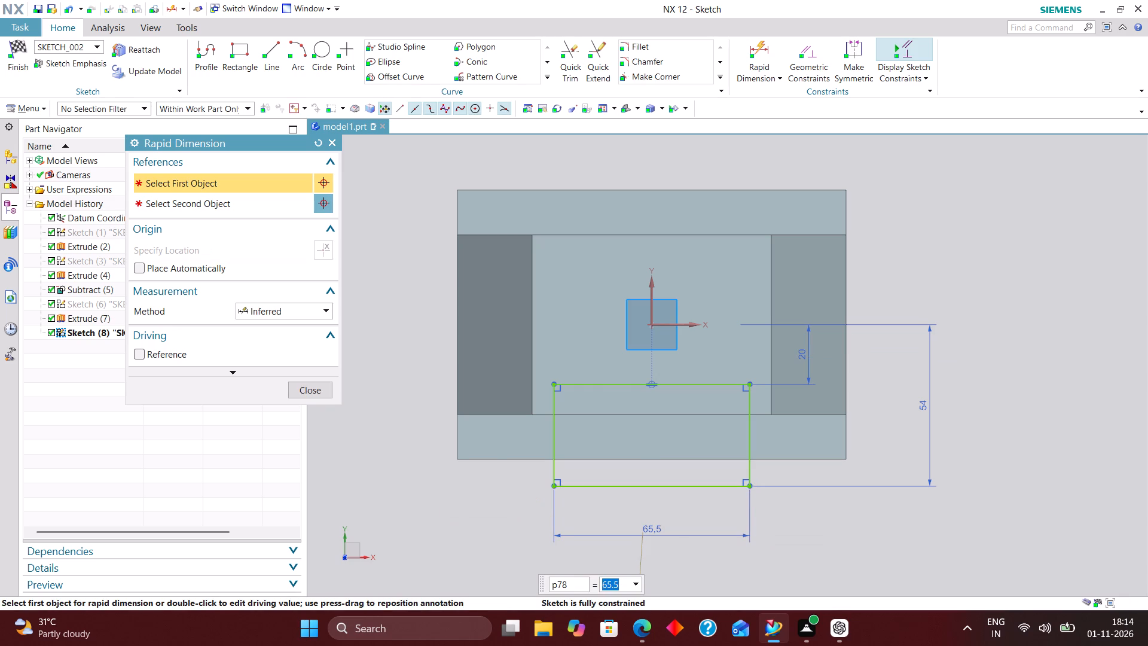
key("5")
key("0")
key("Return")
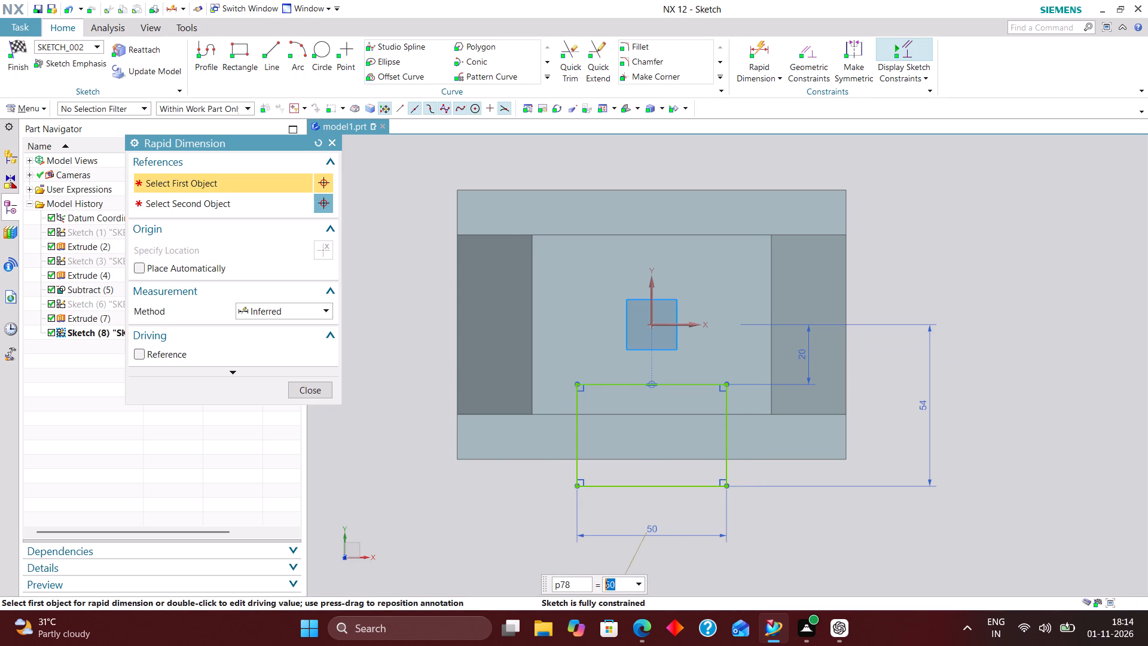
left_click(312, 391)
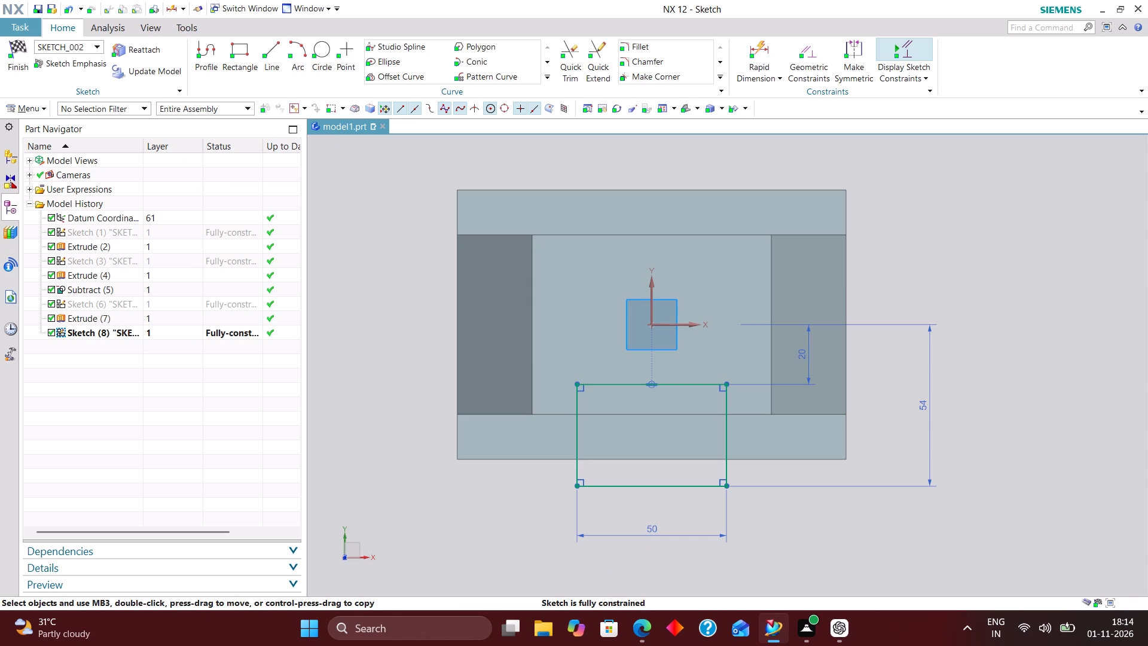
left_click(17, 56)
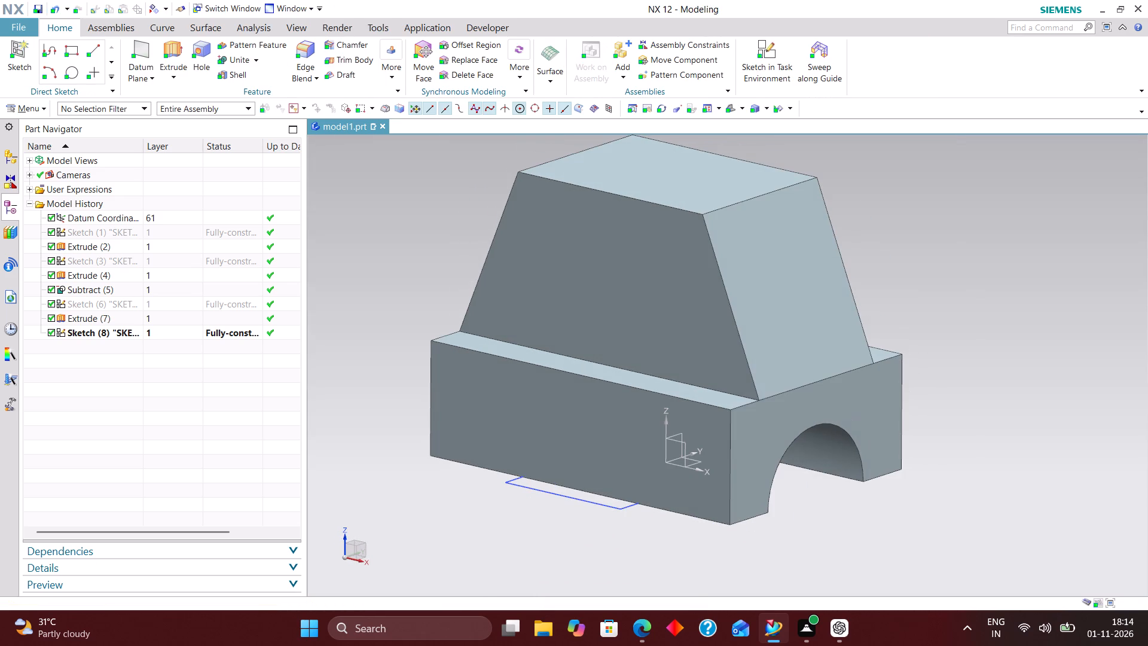
Extrude the notch rectangle upward from a start distance of 25 mm to an end distance of 101 mm, with no Boolean.
left_click(168, 45)
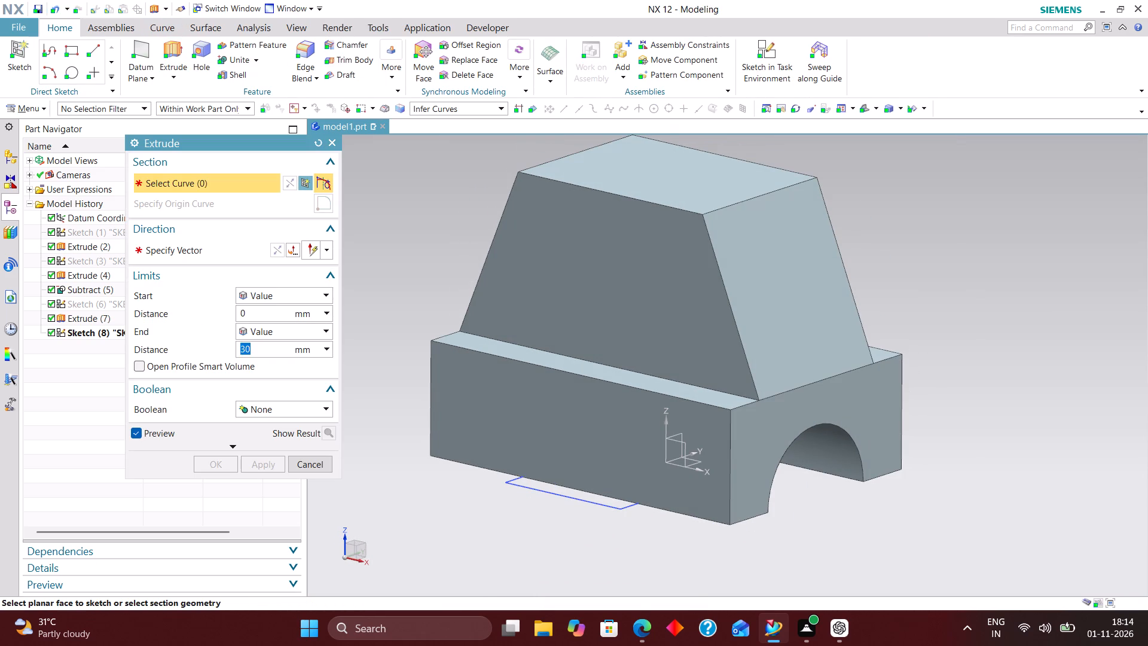
left_click(599, 507)
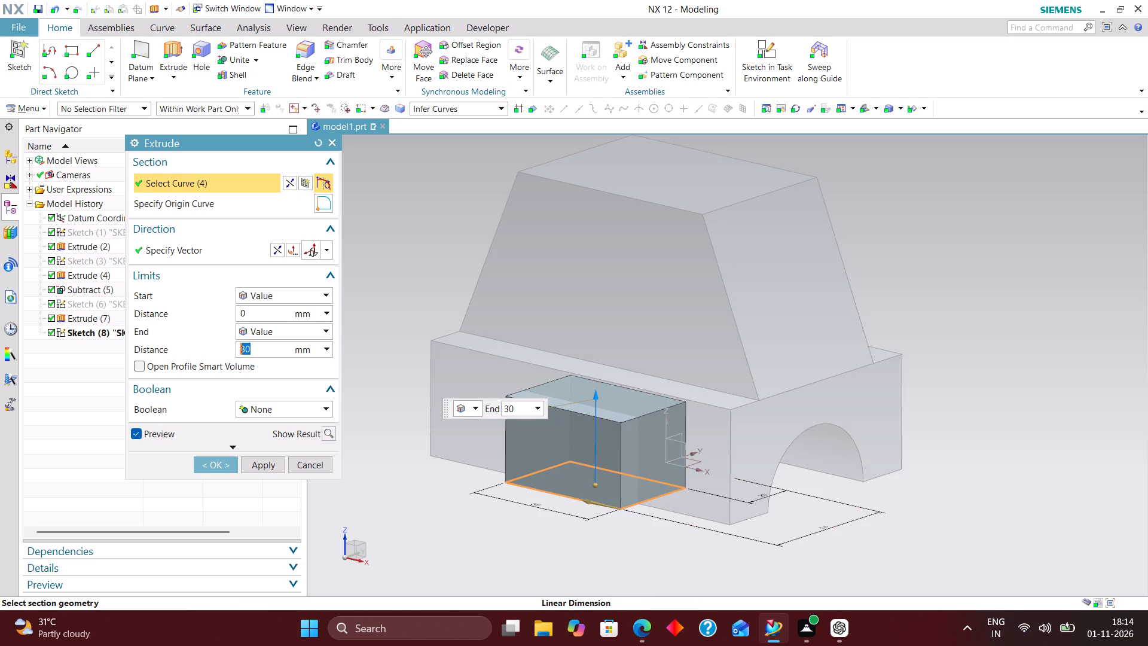
left_click_drag(594, 395, 615, 195)
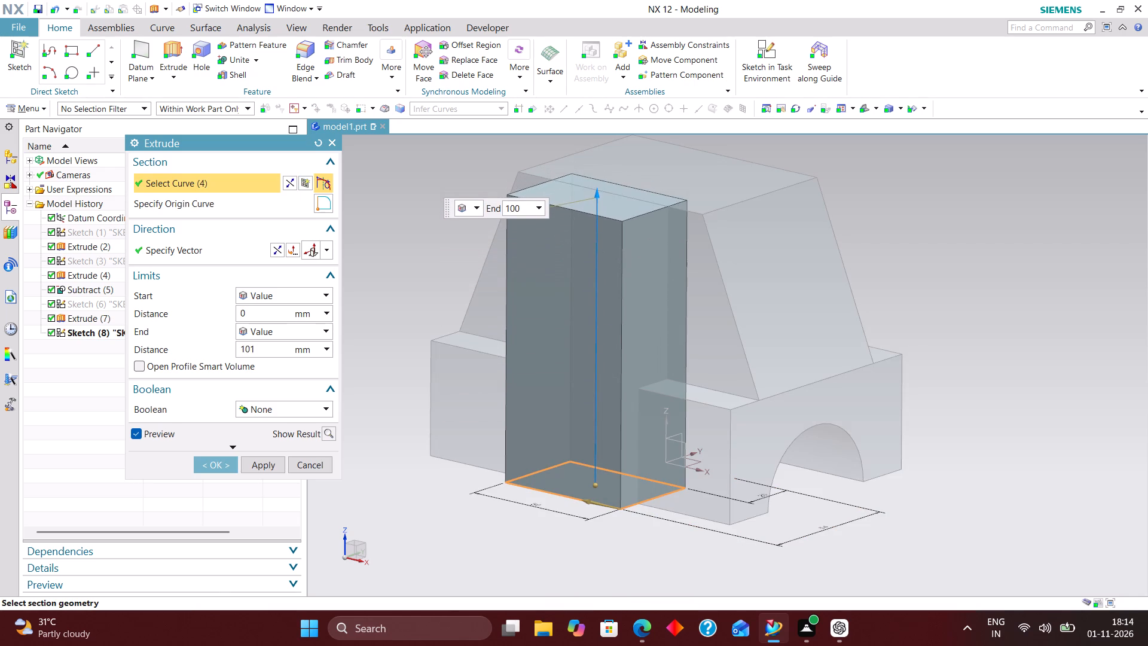
left_click_drag(615, 195, 615, 192)
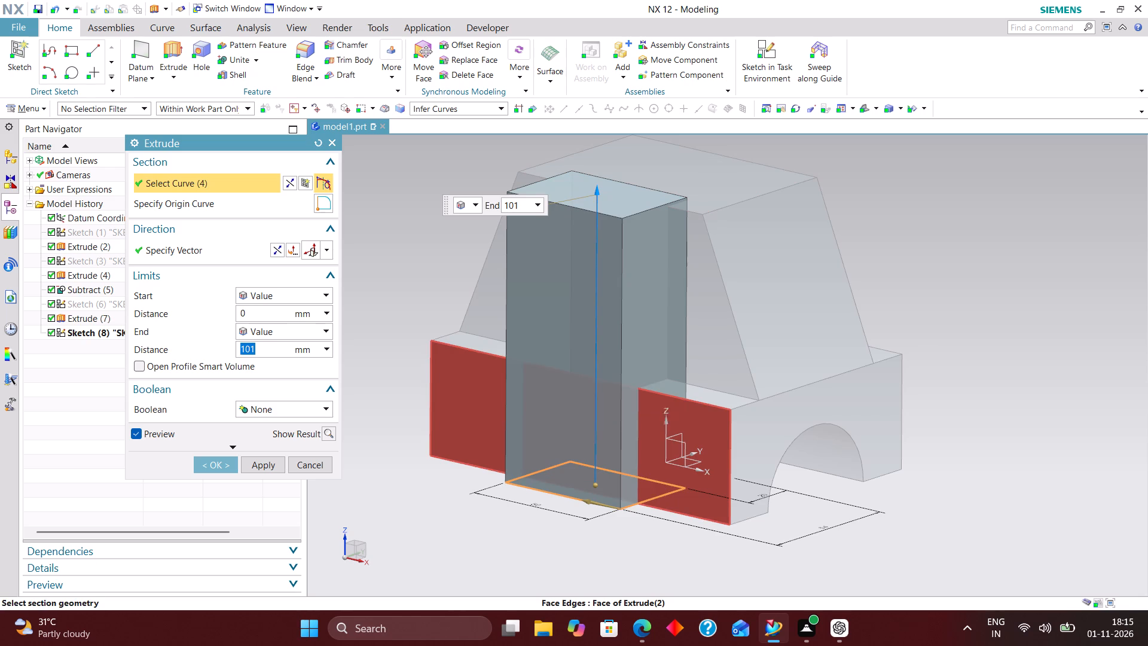
scroll(623, 413, "up", 2)
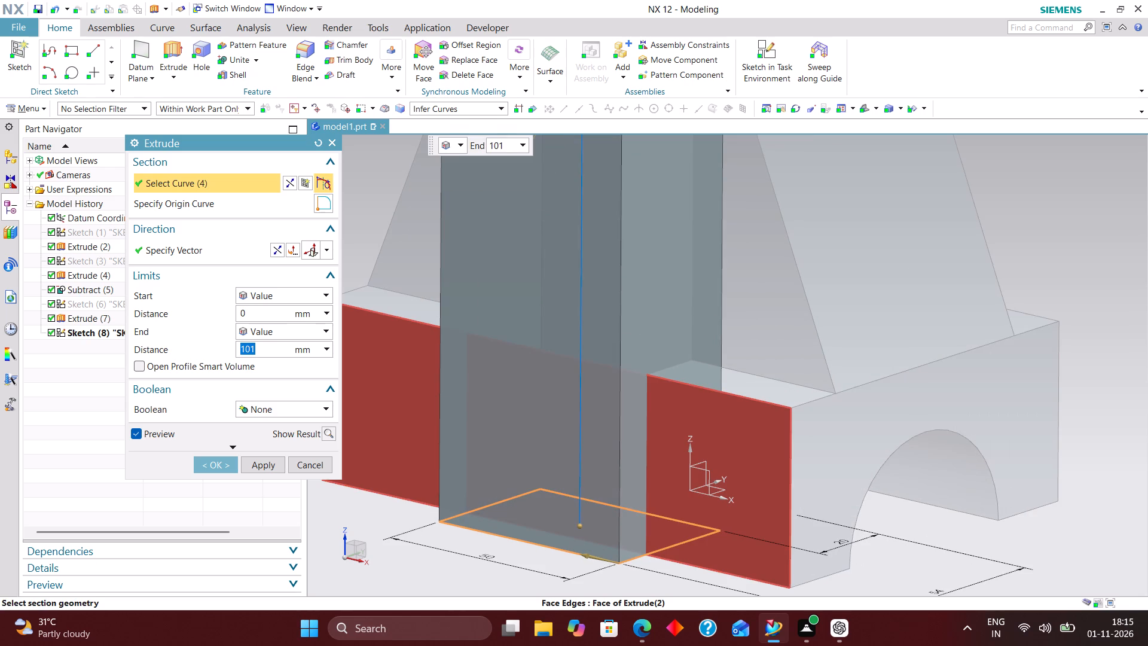
left_click_drag(258, 315, 136, 315)
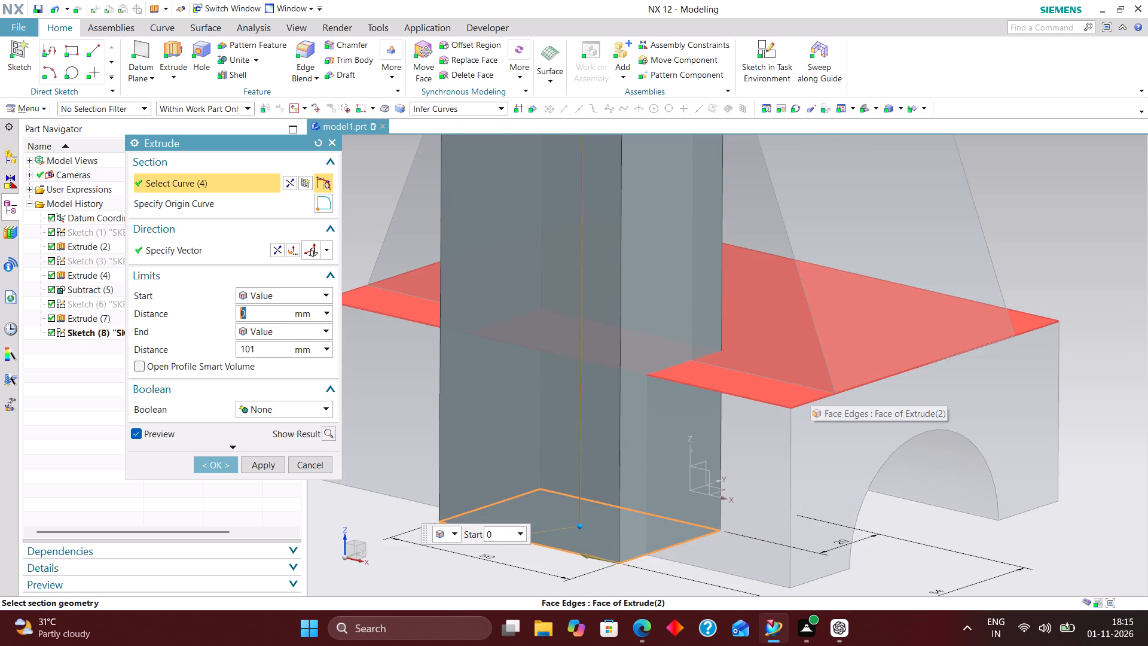
type("25")
key("Return")
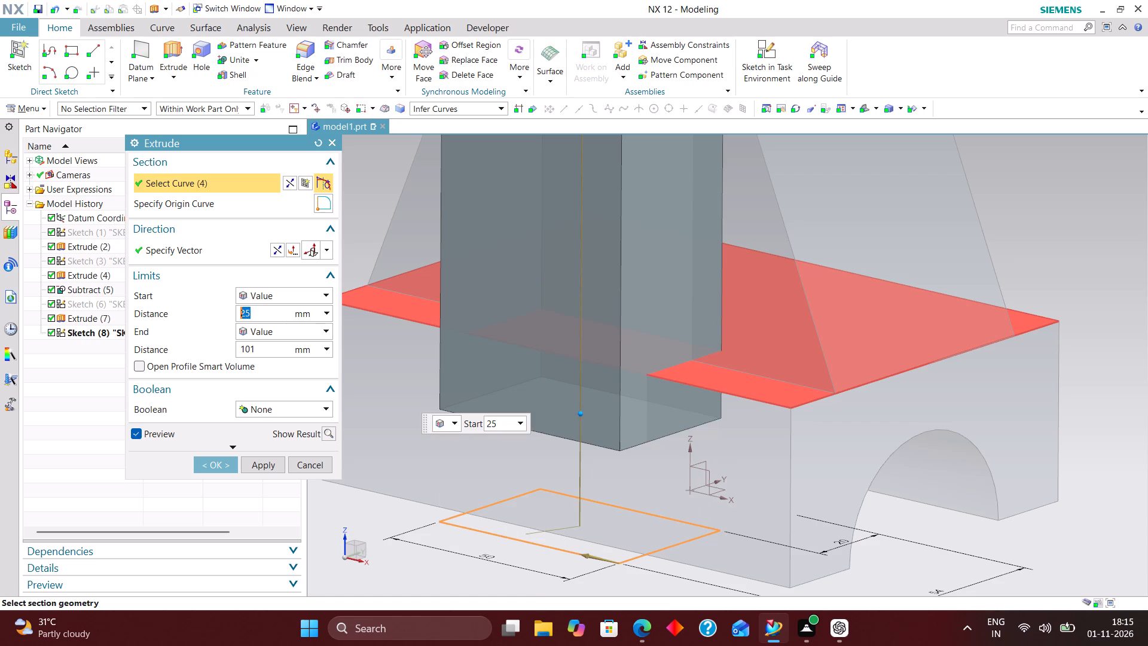
left_click(215, 460)
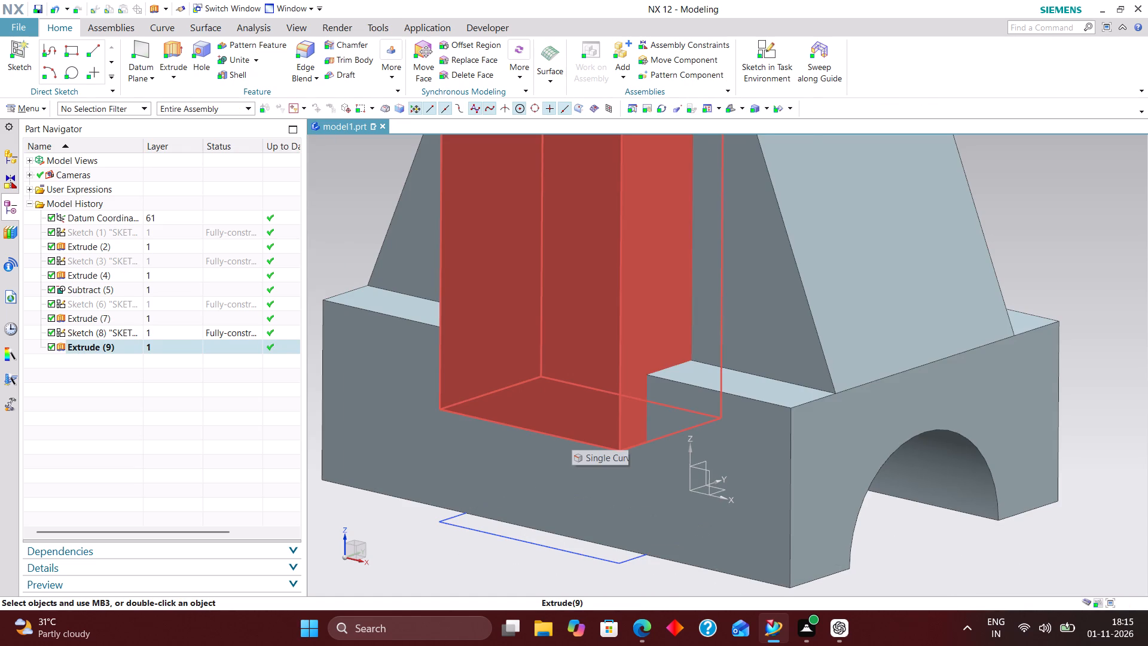
Subtract the extruded notch block from the channelled base block.
scroll(680, 343, "down", 1)
scroll(678, 440, "up", 2)
scroll(656, 406, "down", 3)
scroll(619, 507, "up", 2)
right_click_drag(605, 467, 607, 515)
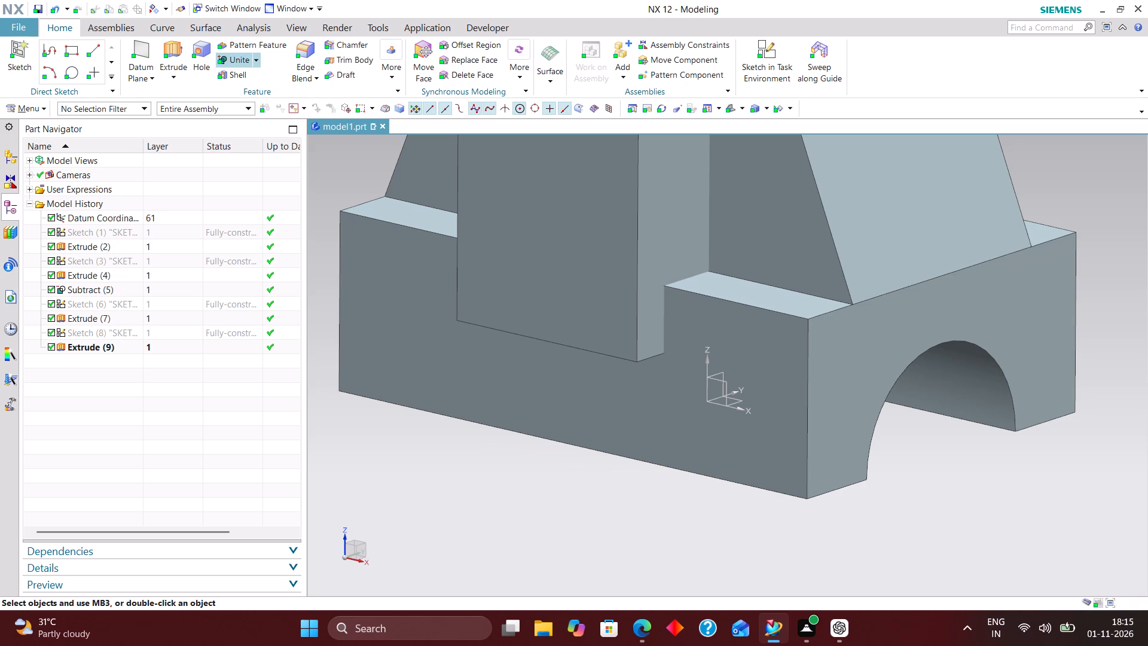
left_click(260, 62)
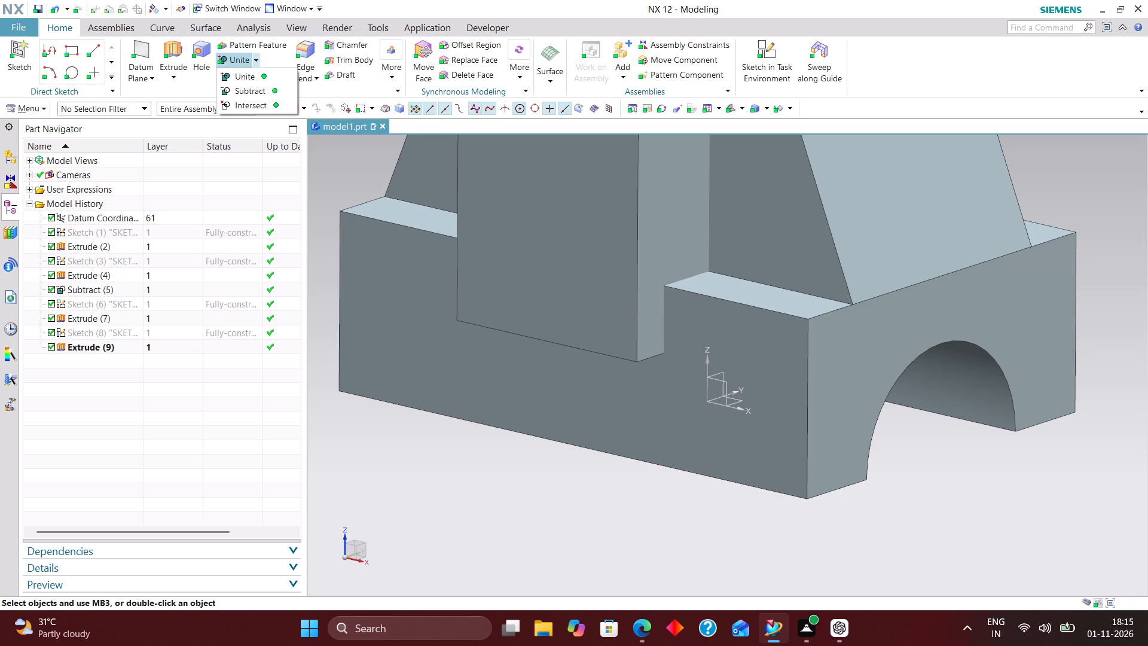
left_click(261, 97)
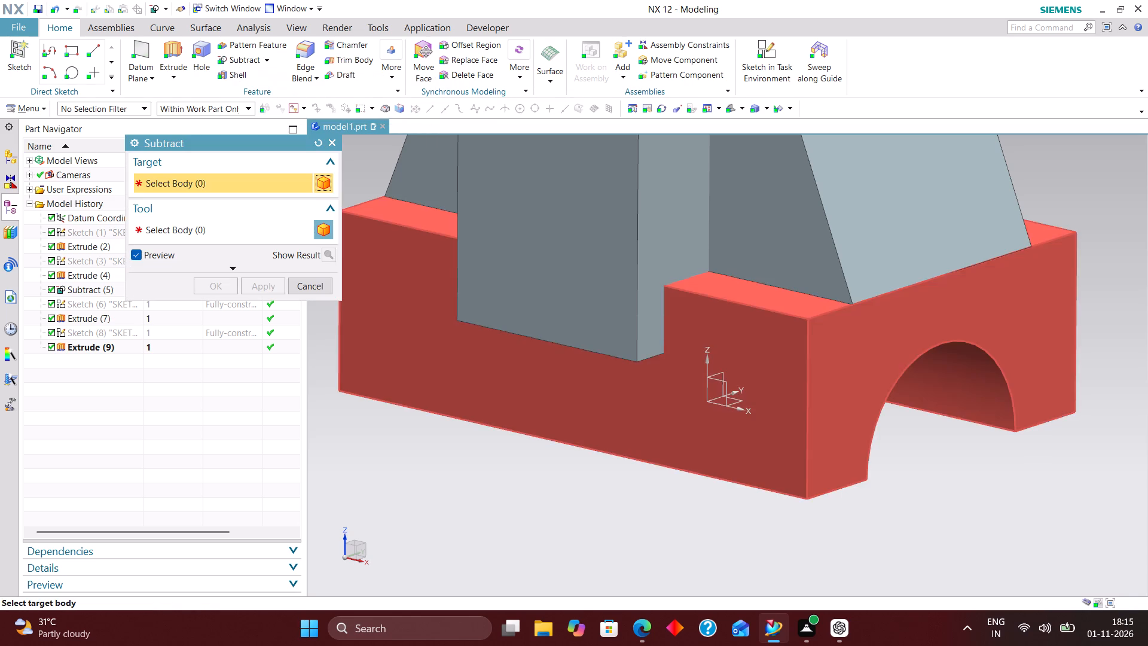
left_click(826, 331)
left_click(613, 246)
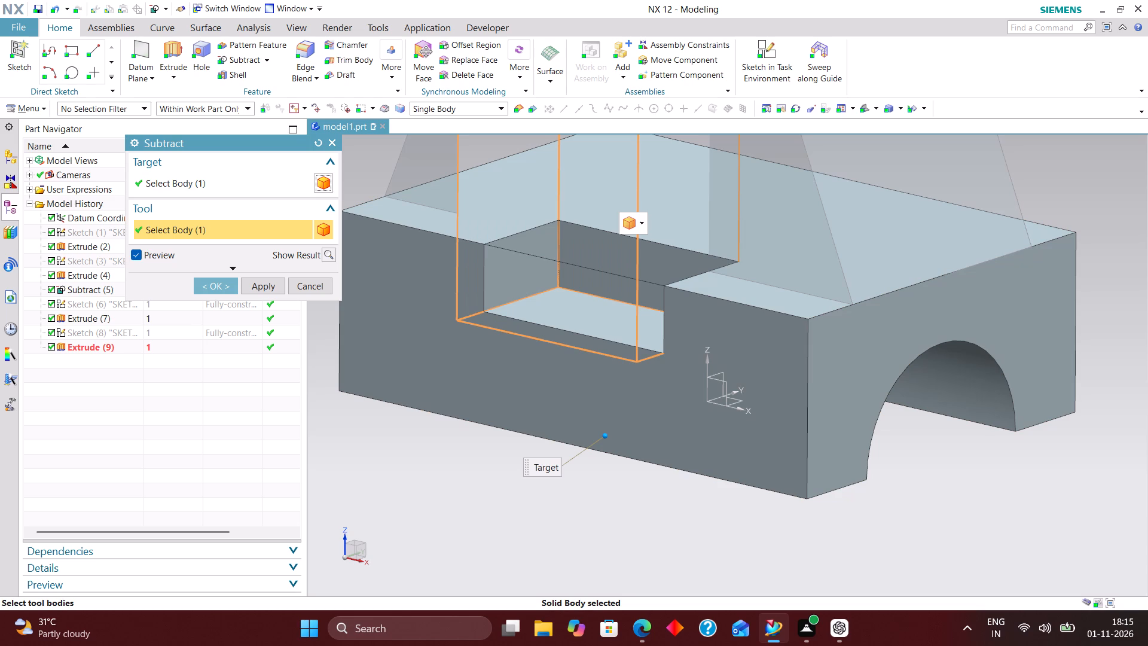
left_click(216, 285)
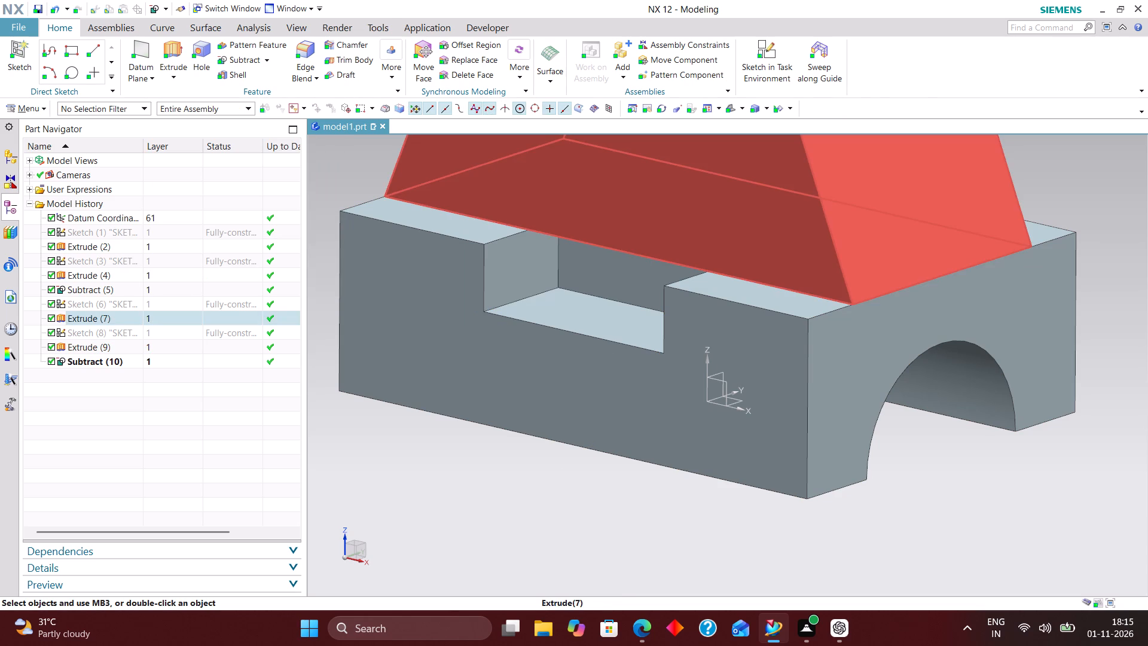
right_click_drag(802, 187, 801, 251)
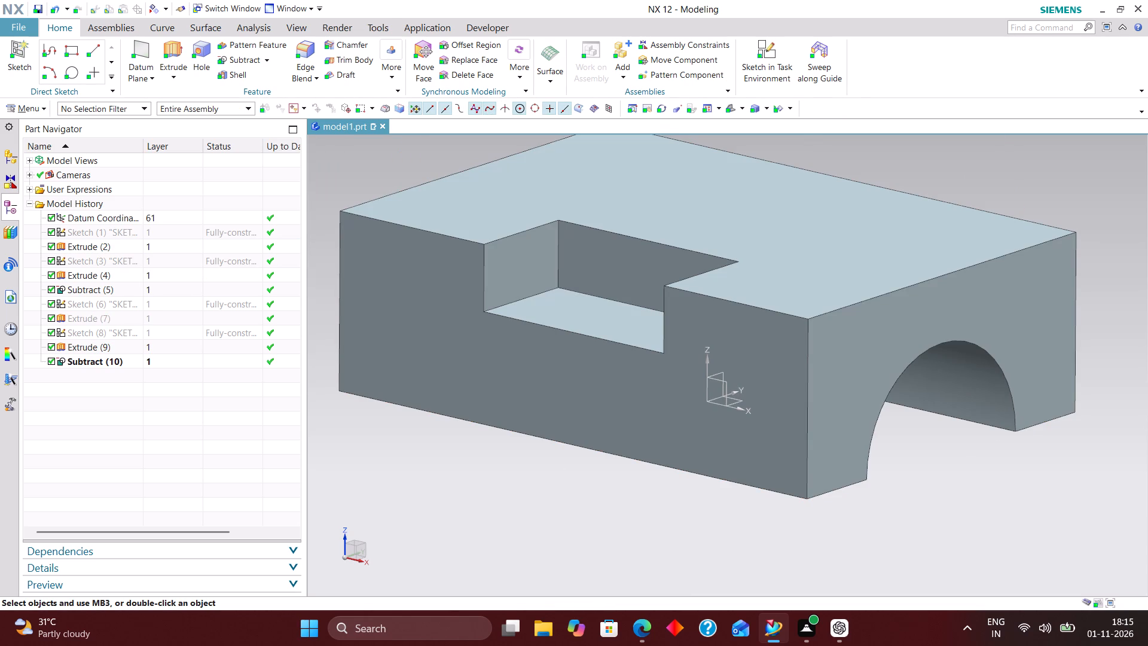
left_click(51, 8)
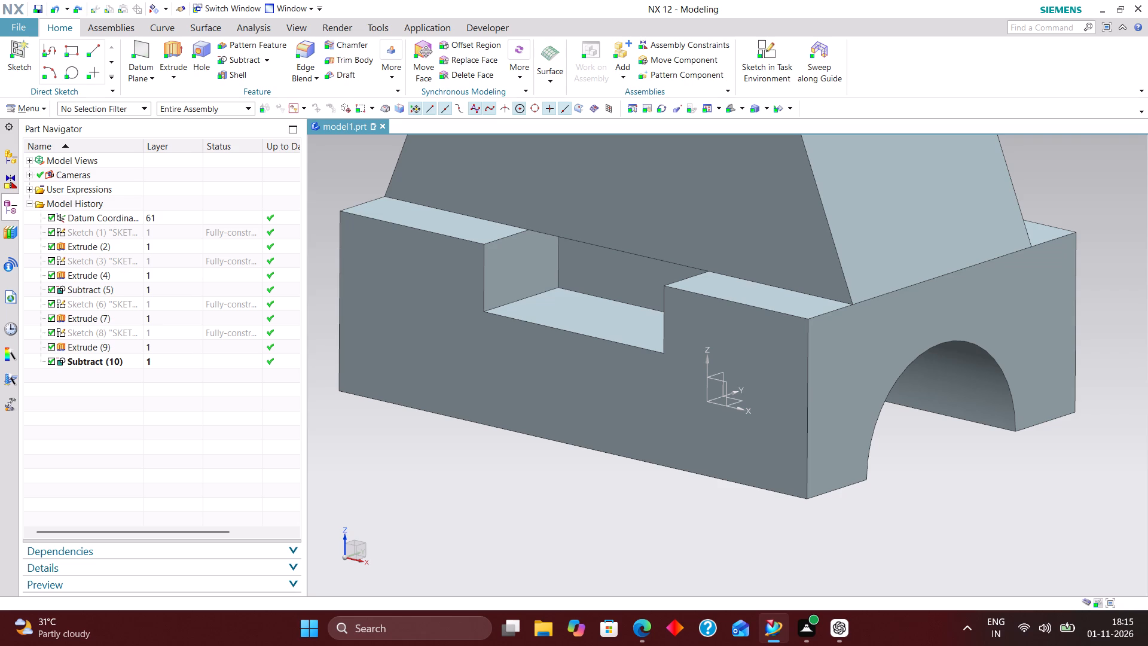
Roll the model history back to the trapezoidal body's extrude, Extrude (7), and unite that body with the base block.
left_click(129, 322)
right_click(129, 321)
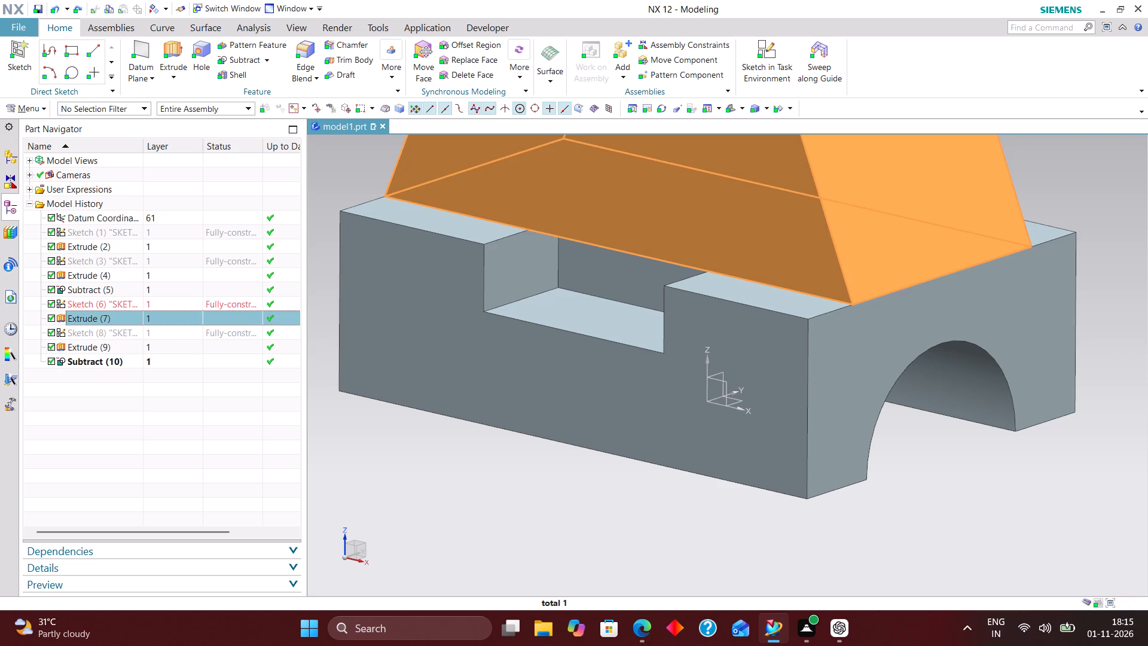
left_click(306, 374)
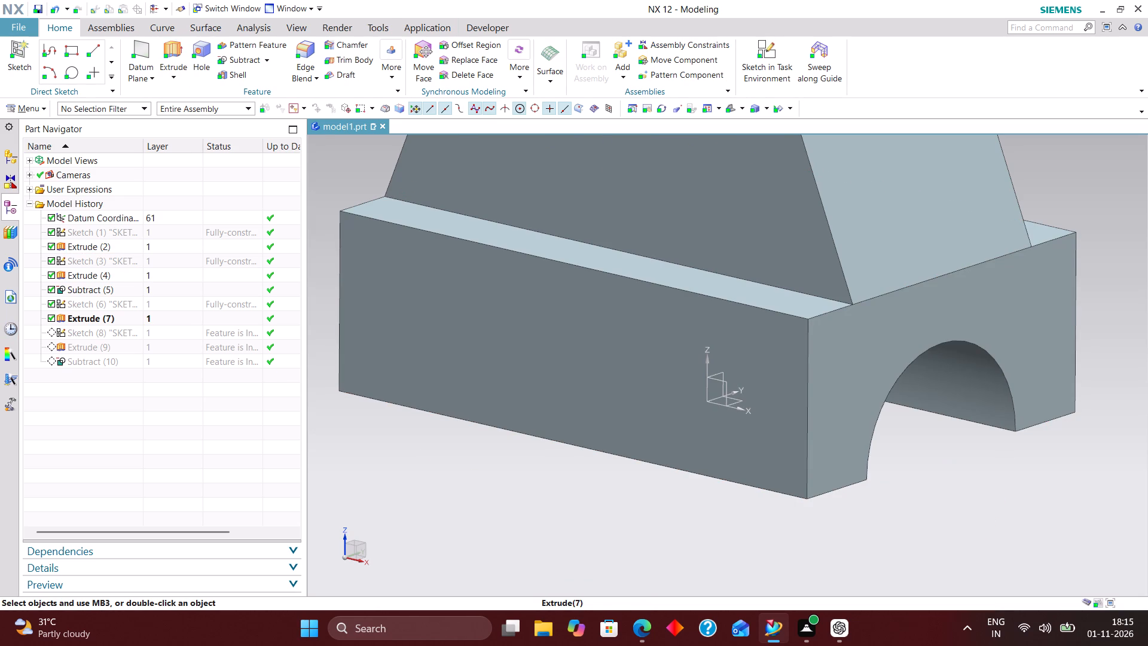
left_click(267, 60)
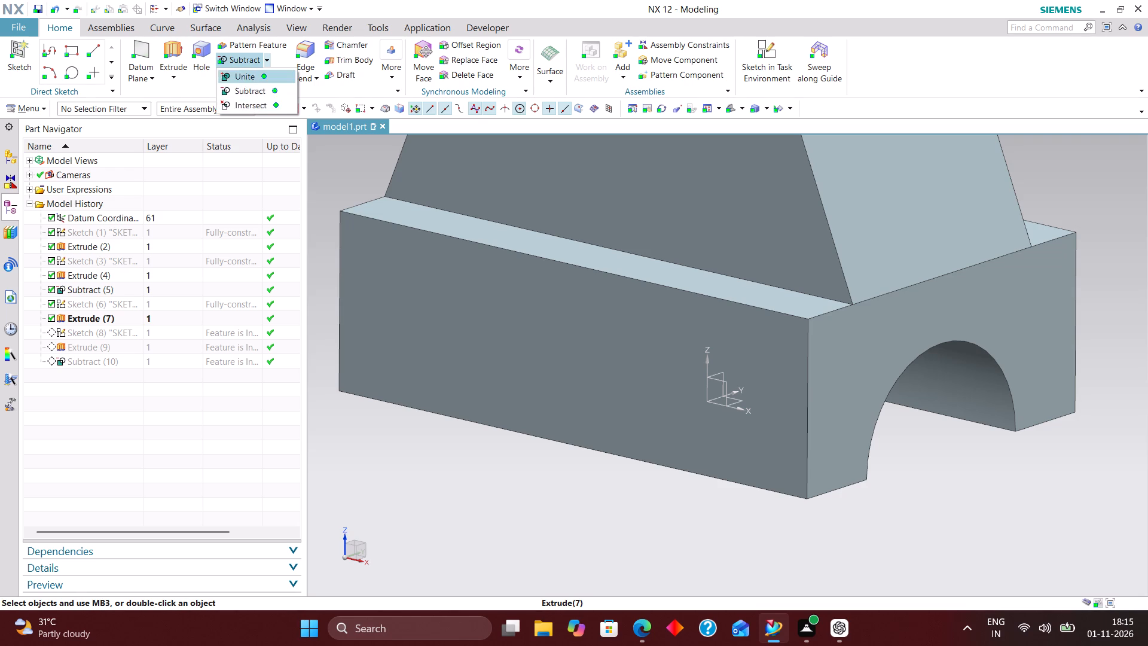
left_click(262, 77)
left_click(562, 364)
left_click(685, 215)
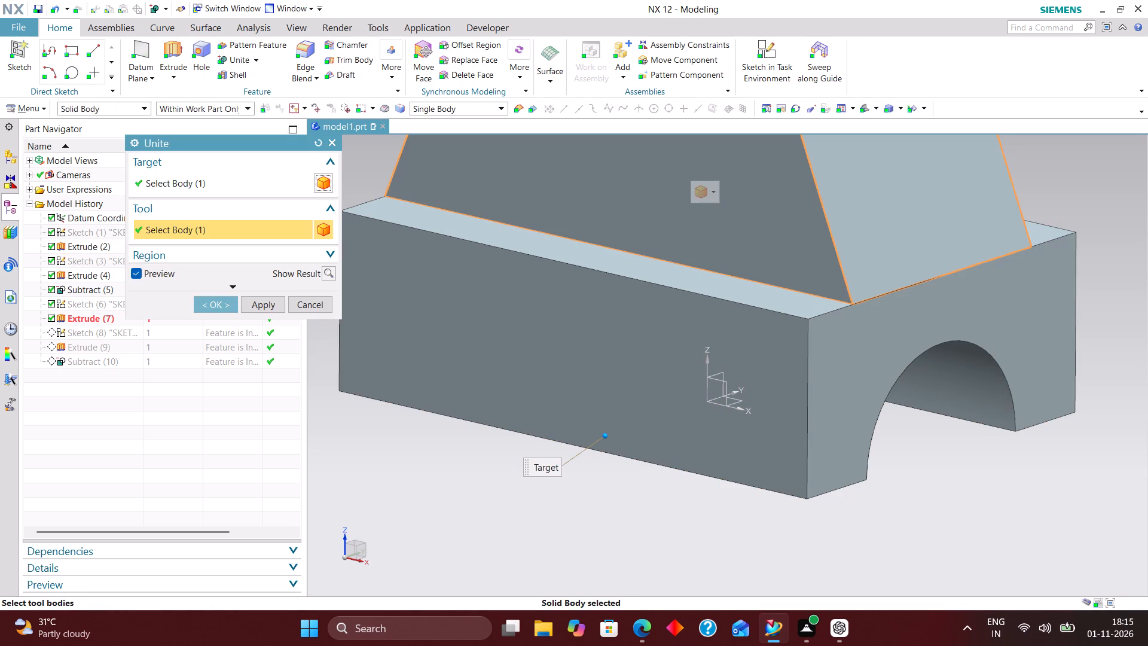
left_click(208, 301)
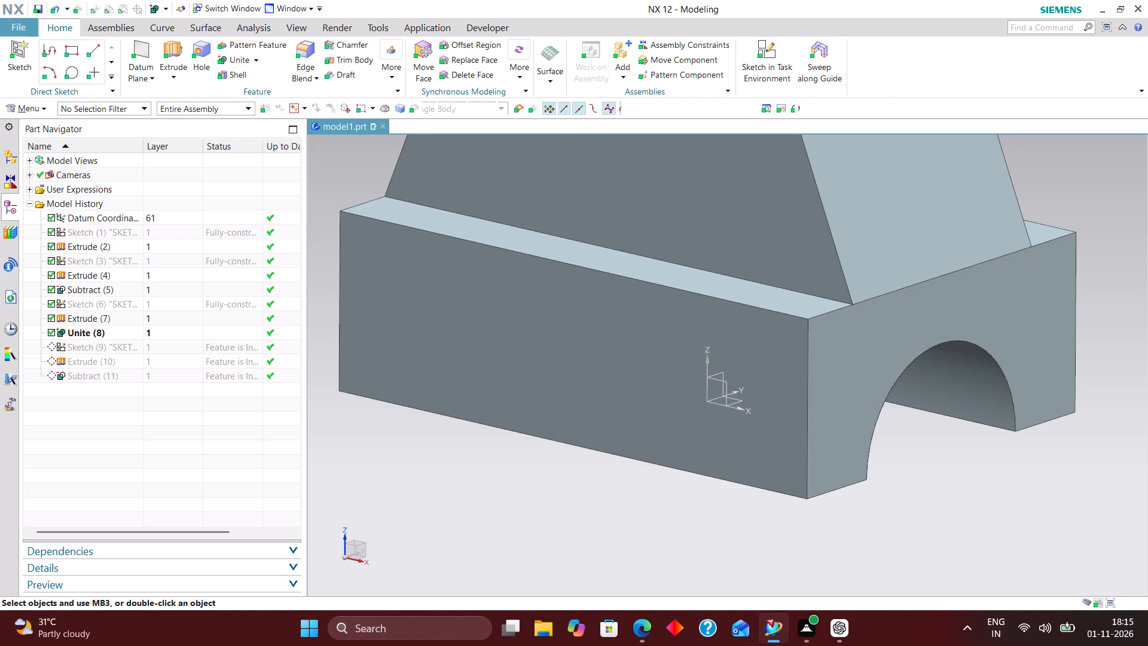
Make the notch's Subtract feature current again so the cut applies to the united body.
left_click(157, 382)
right_click(157, 381)
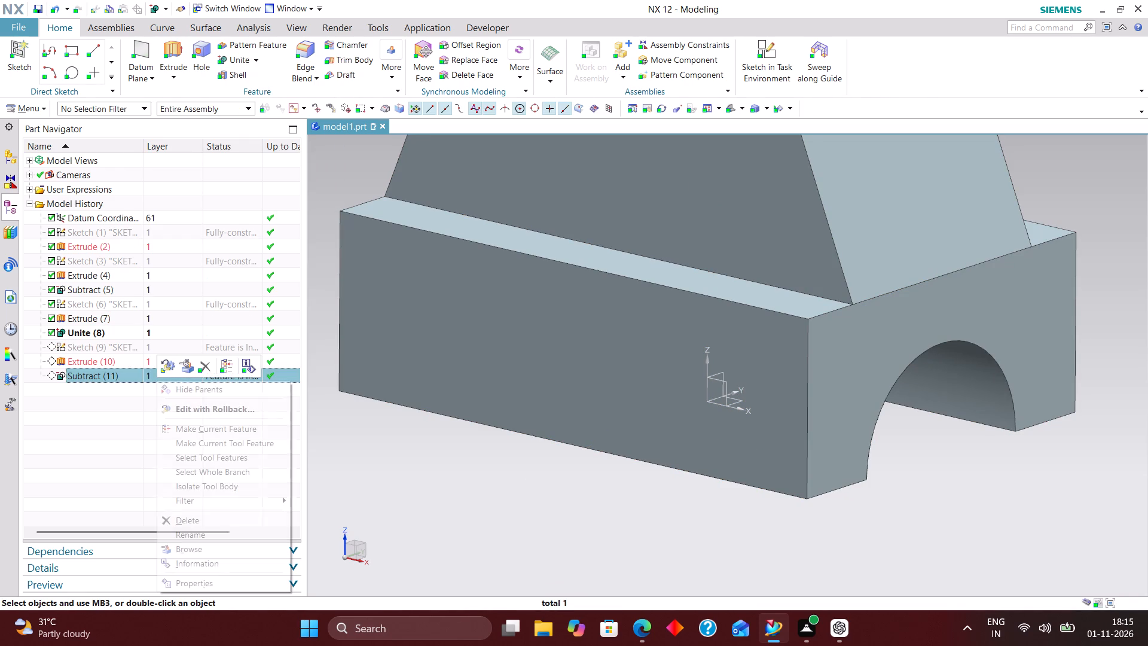
left_click(230, 367)
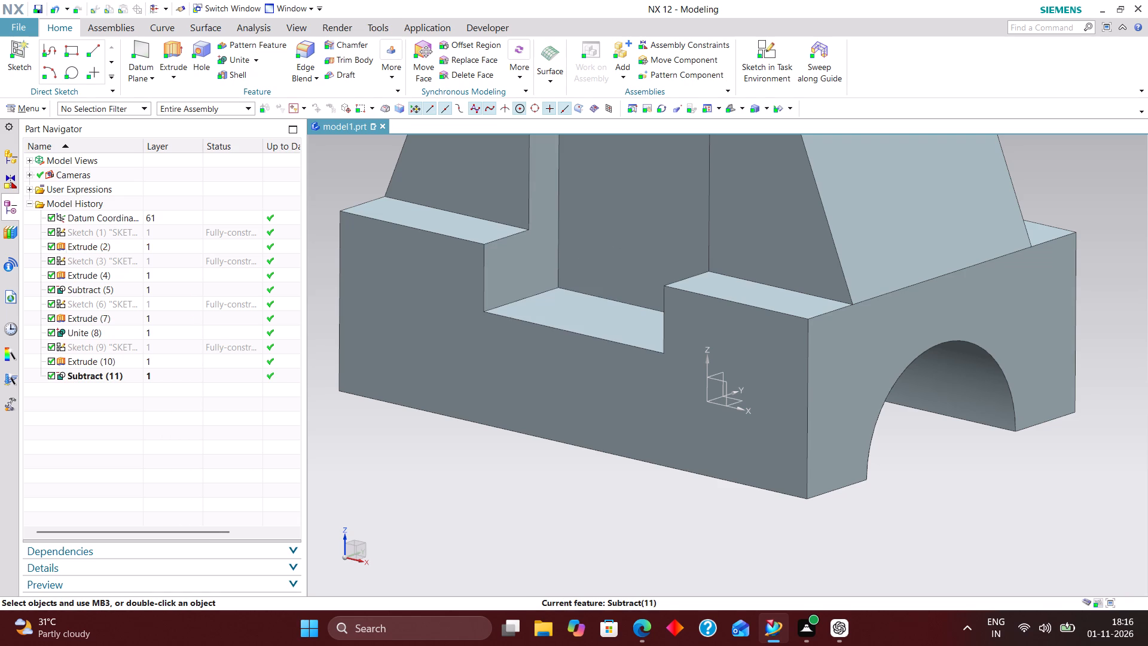
scroll(671, 455, "down", 2)
scroll(874, 494, "down", 3)
scroll(915, 428, "up", 3)
middle_click_drag(943, 462, 935, 470)
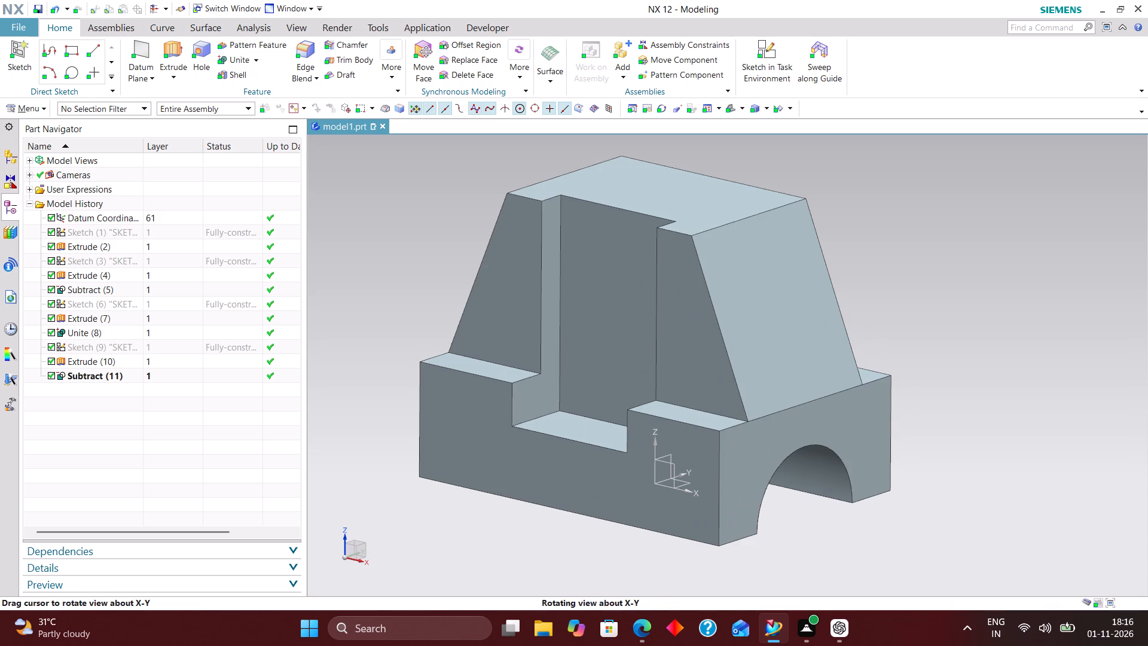
middle_click_drag(935, 470, 886, 498)
middle_click_drag(961, 456, 1019, 416)
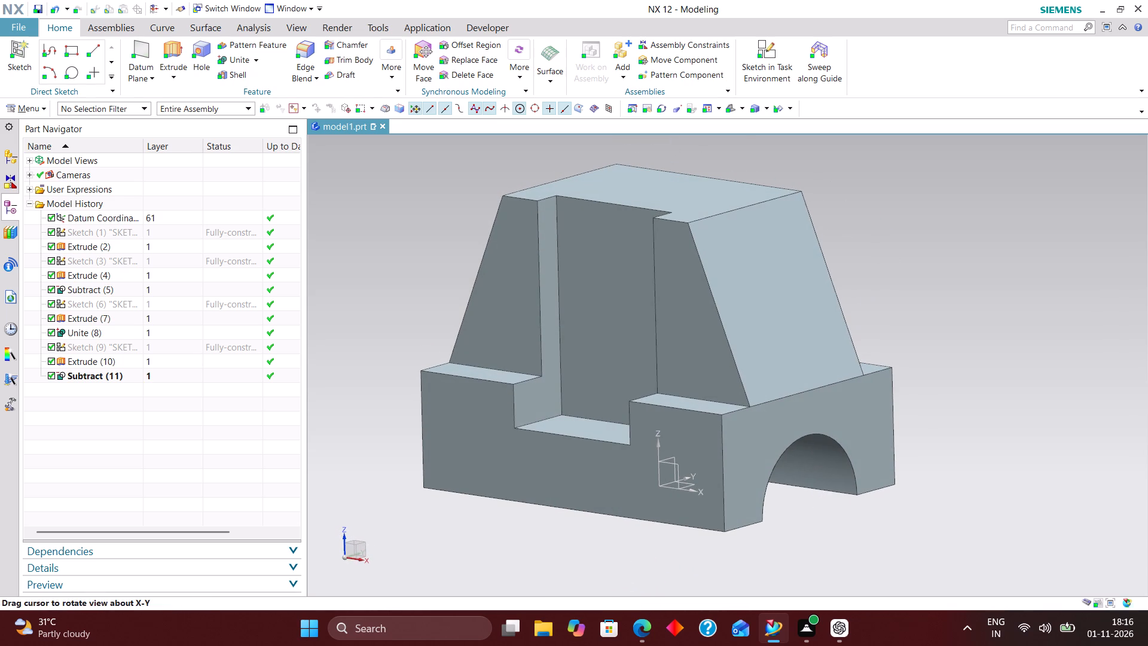
Roll the history back to the notch block's extrude and mirror that feature about the datum XZ plane.
left_click(396, 77)
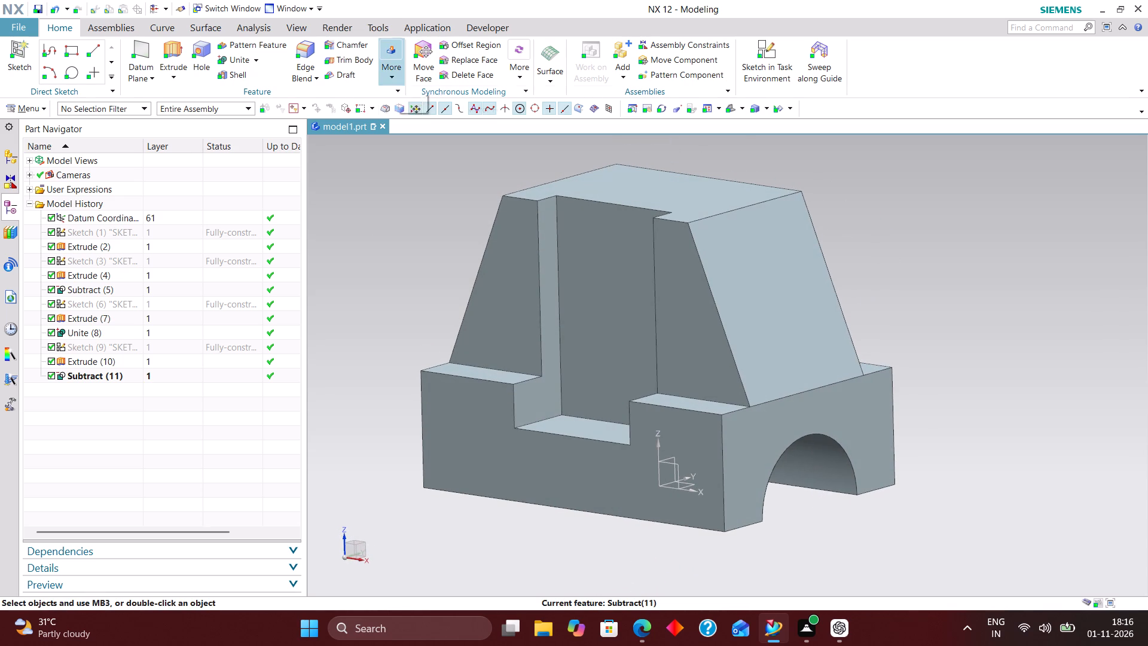
left_click(390, 405)
left_click(177, 362)
right_click(177, 362)
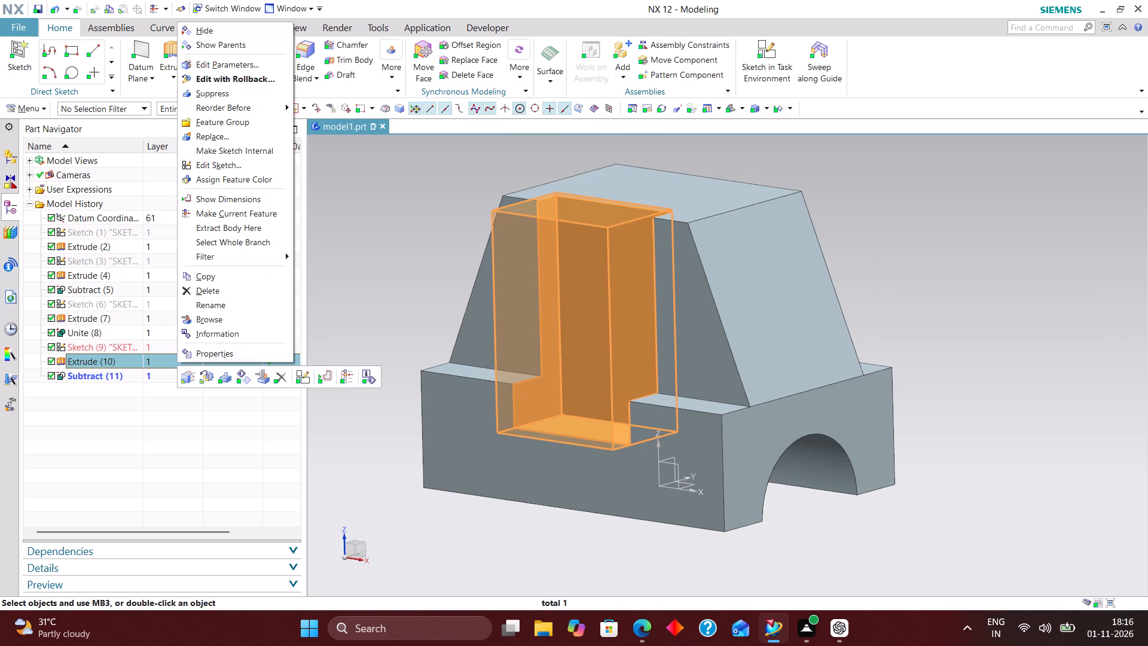
left_click(343, 373)
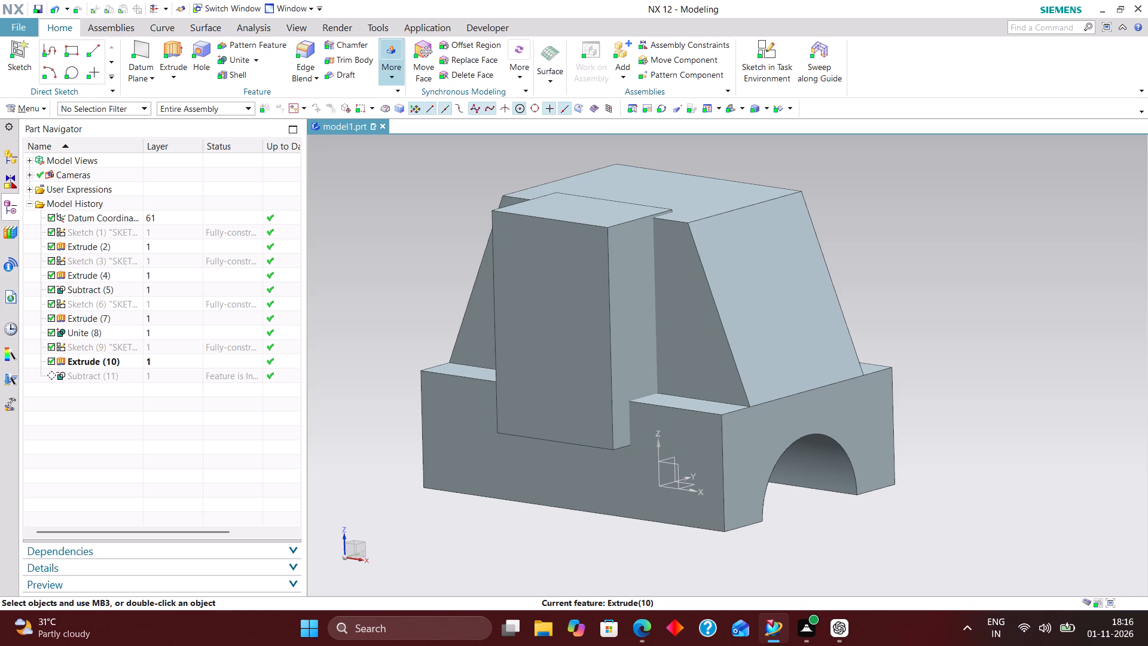
left_click(387, 72)
left_click(480, 106)
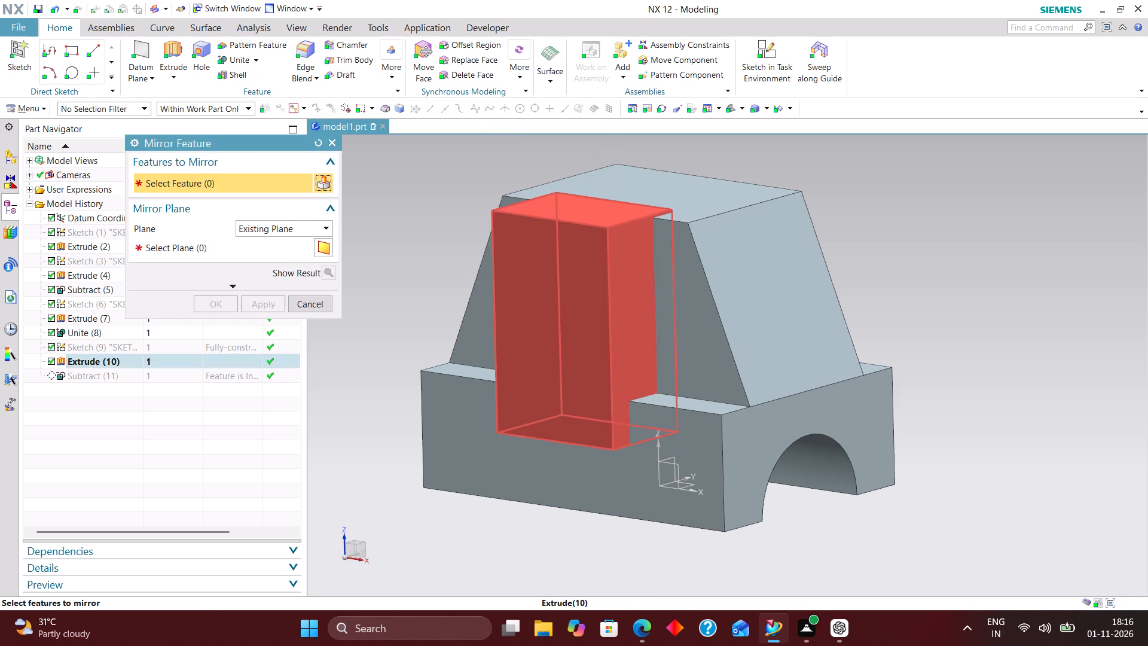
left_click(587, 346)
left_click(213, 257)
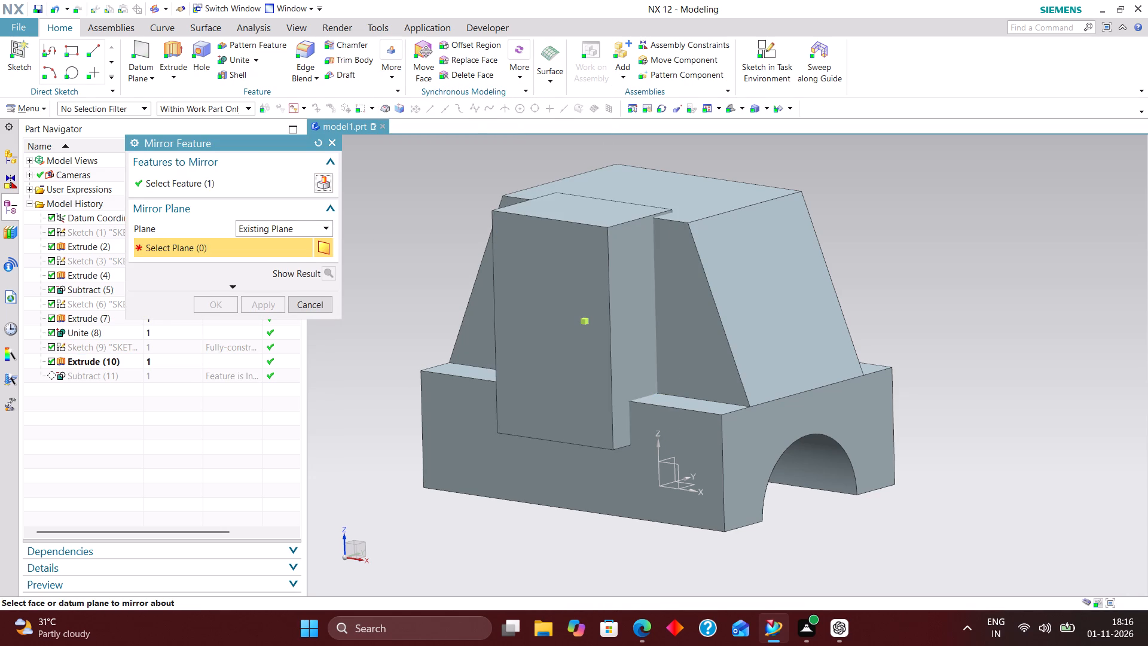
left_click(678, 470)
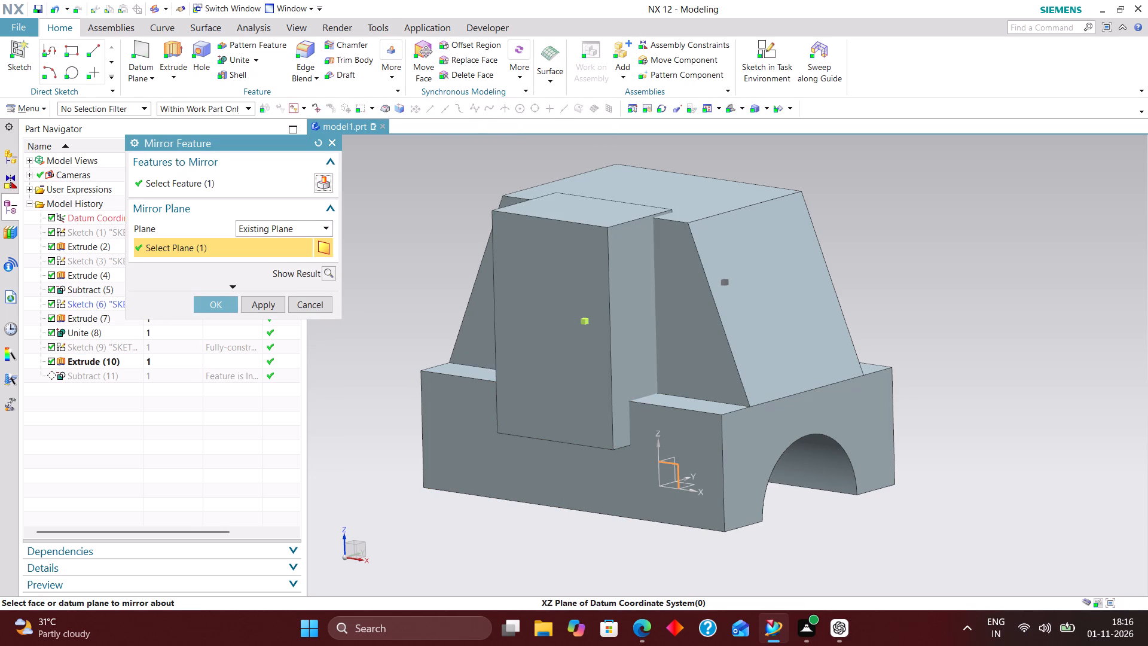
left_click(219, 306)
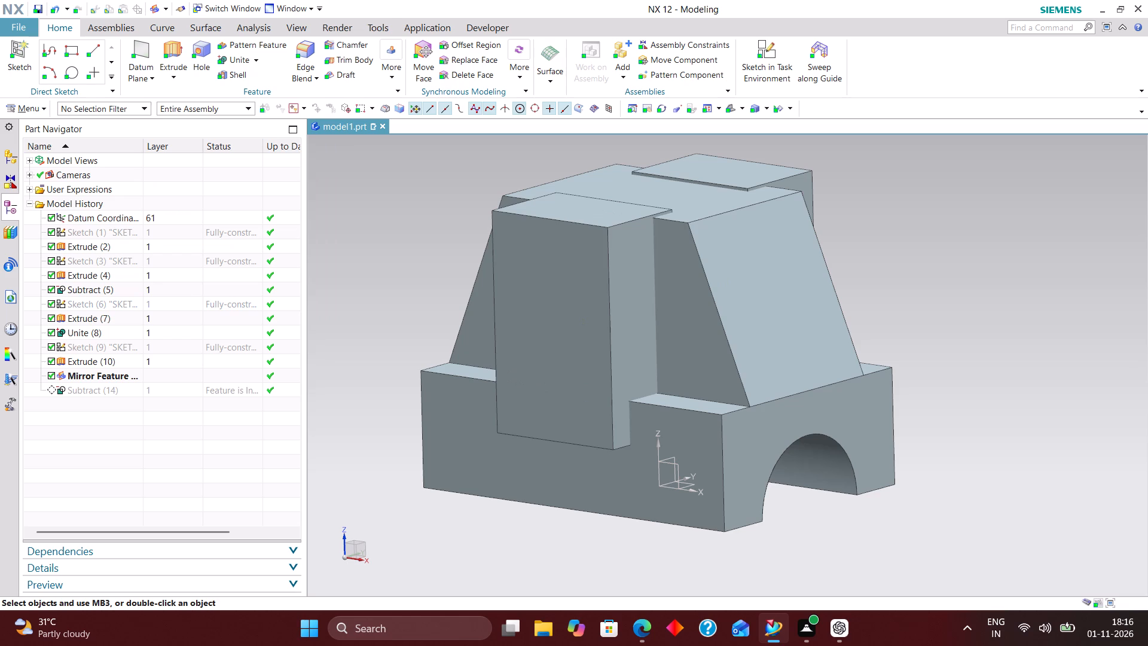
Make the notch's Subtract feature the current feature again after the mirrored block.
left_click(170, 391)
right_click(170, 390)
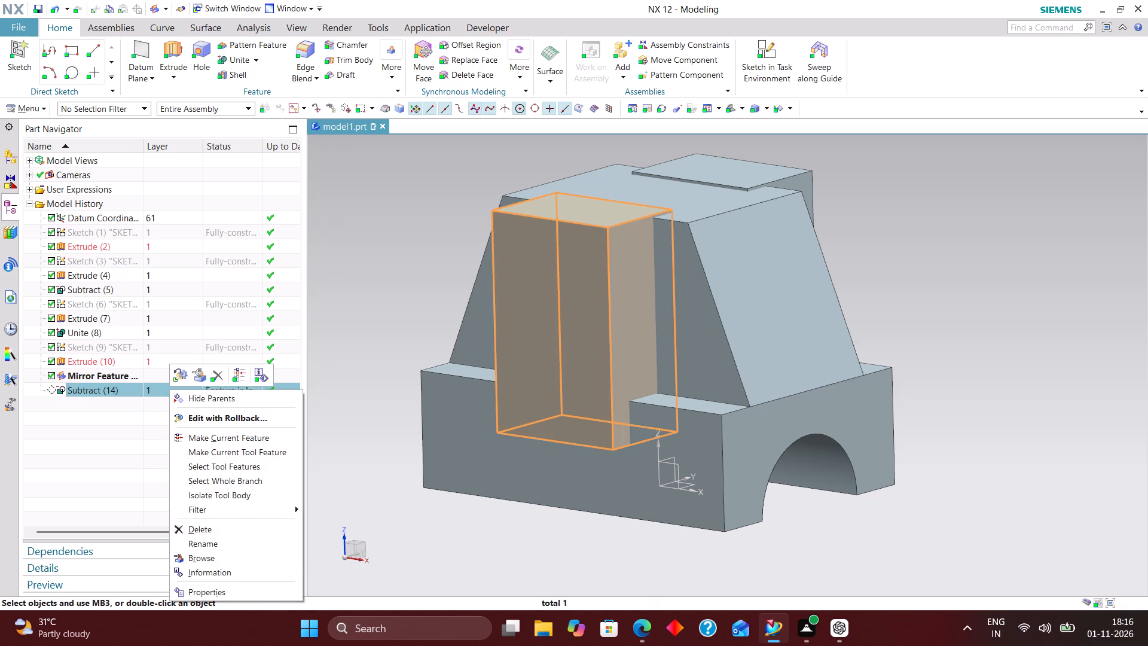
left_click(246, 373)
Edit the notch's Subtract feature with rollback and add the mirrored block on the opposite side as a second tool body.
left_click(203, 394)
right_click(202, 394)
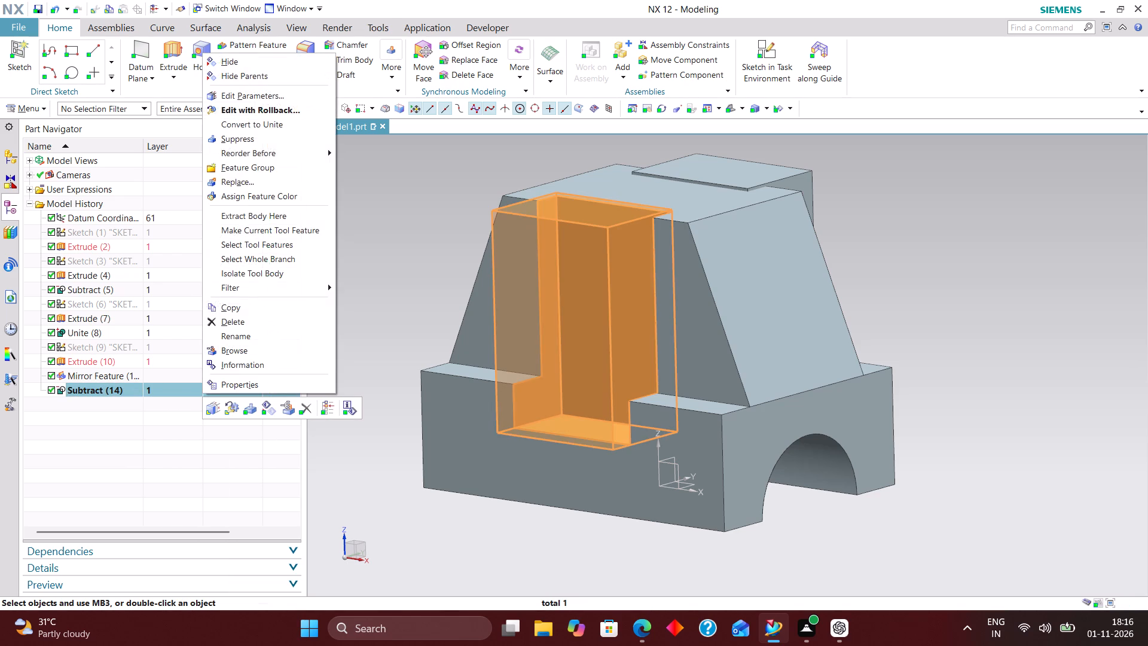
left_click(285, 110)
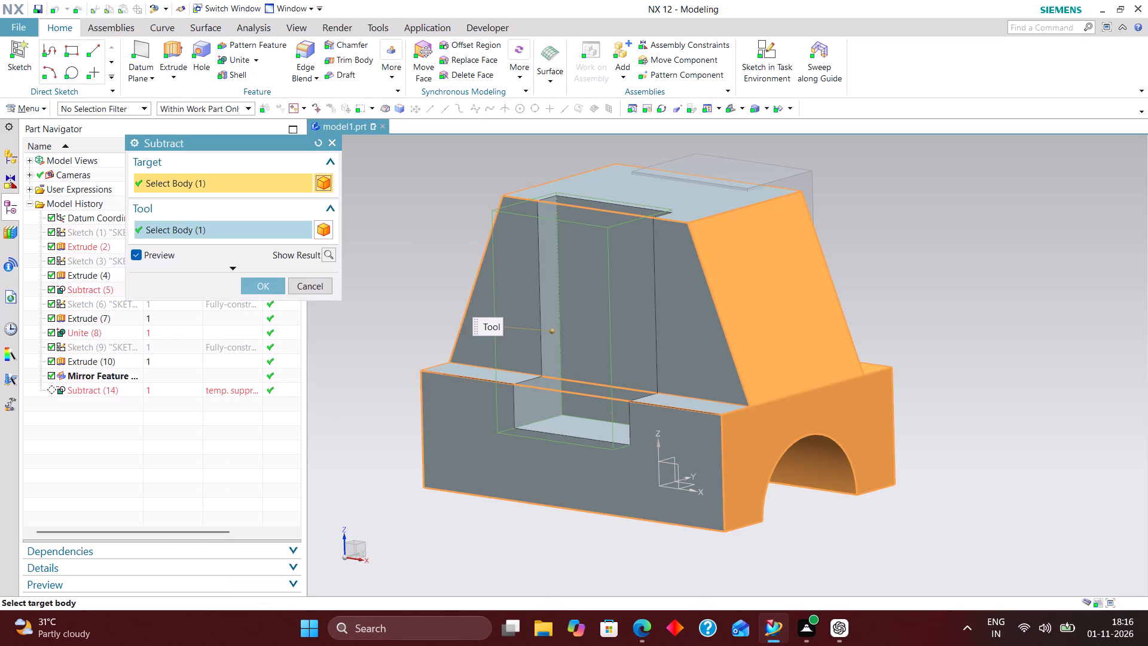
left_click(219, 228)
middle_click_drag(914, 277, 881, 299)
scroll(881, 299, "up", 1)
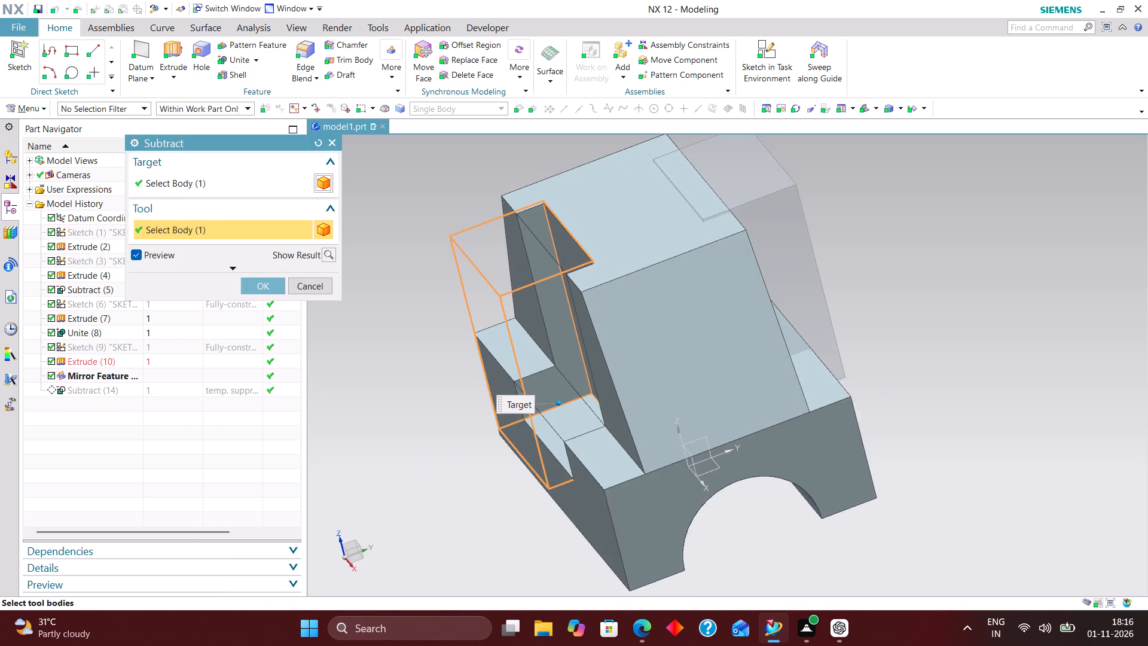
left_click(775, 241)
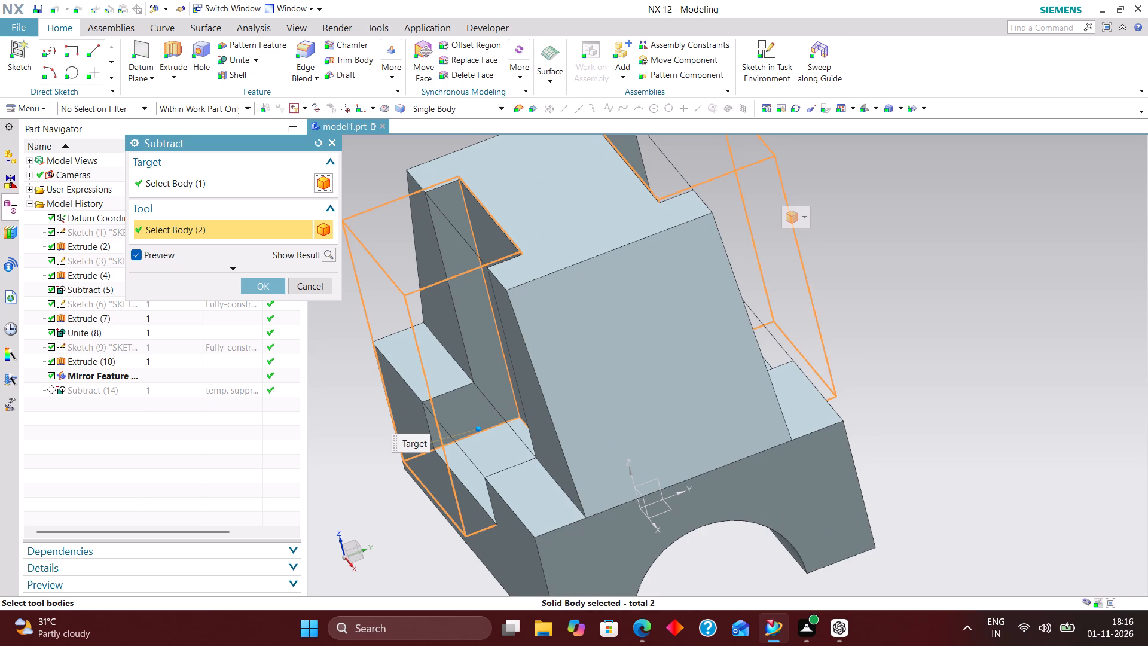
left_click(258, 284)
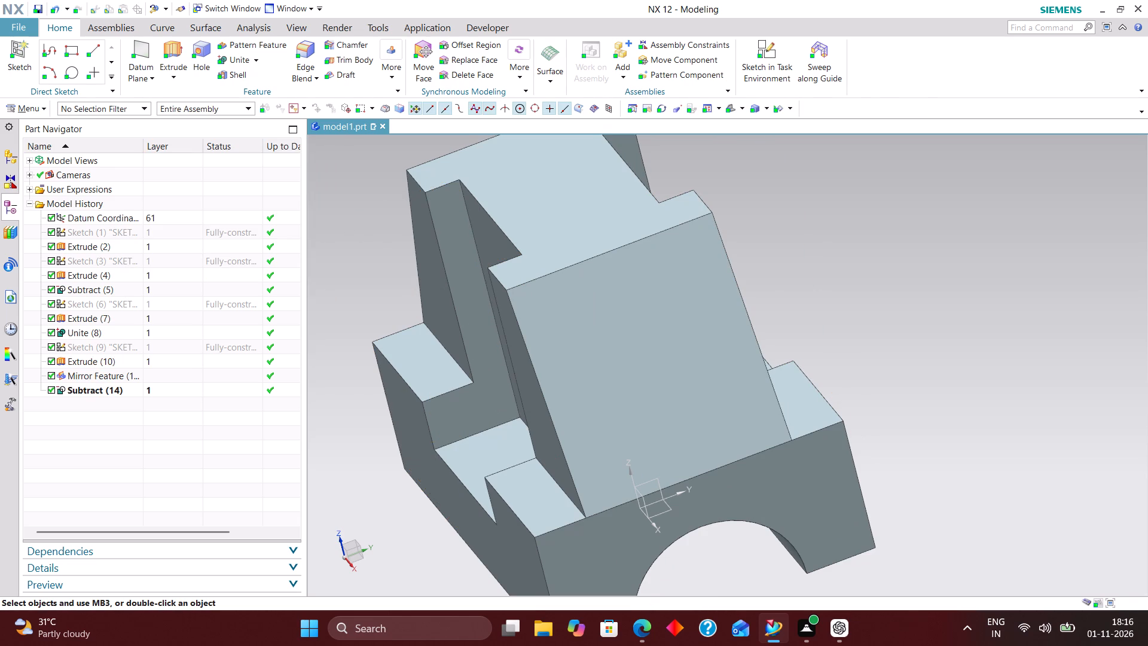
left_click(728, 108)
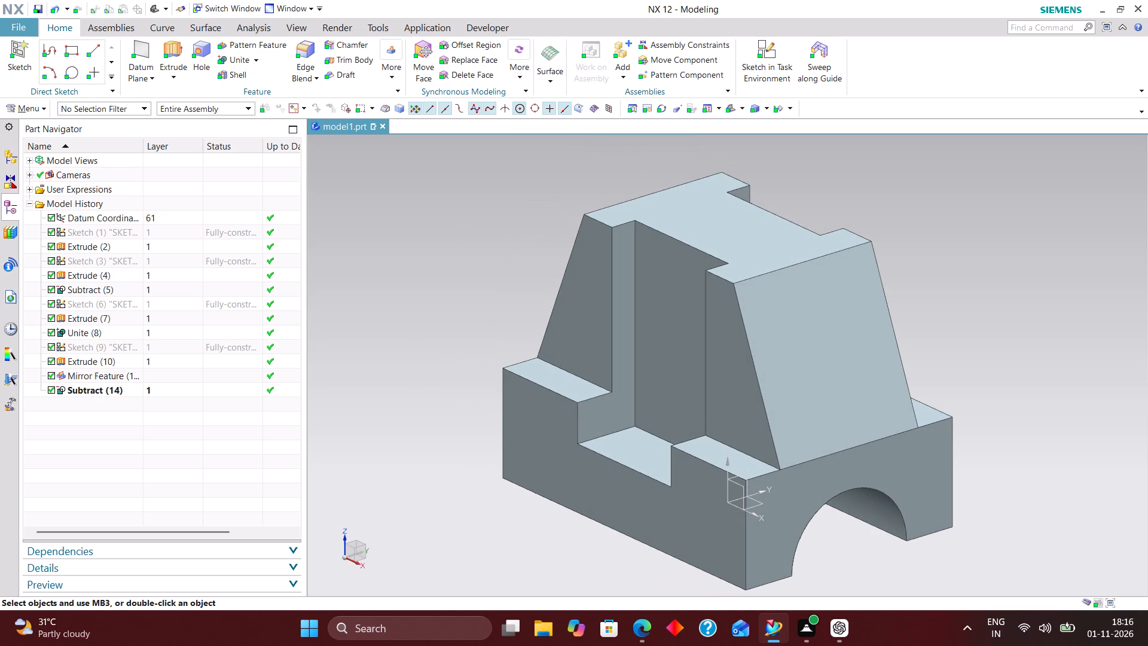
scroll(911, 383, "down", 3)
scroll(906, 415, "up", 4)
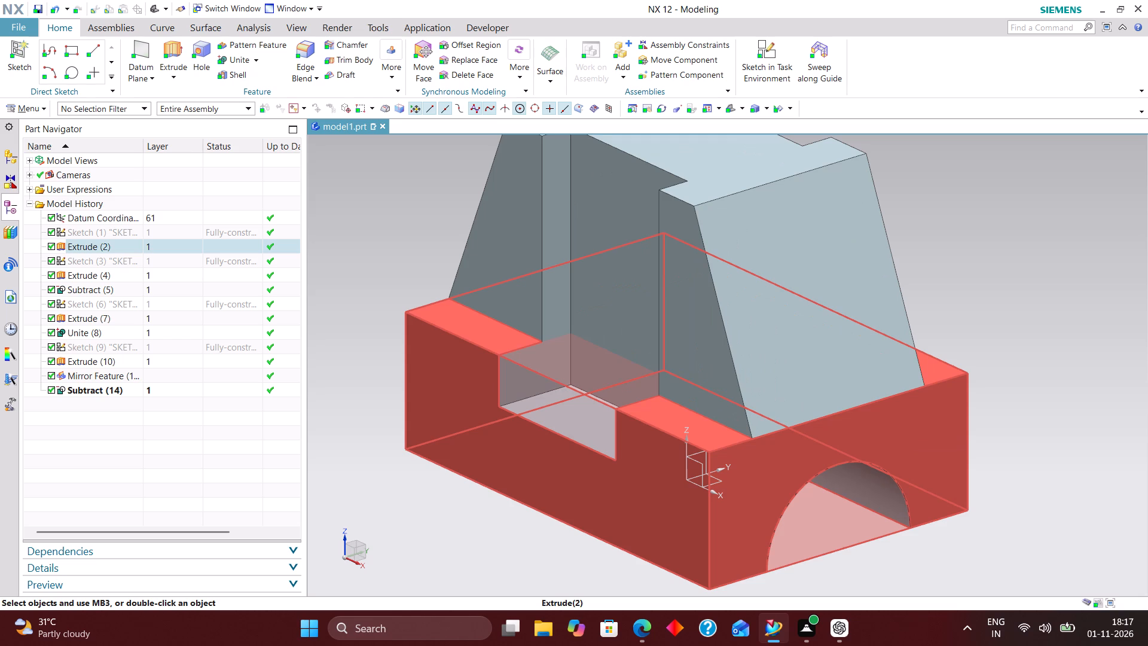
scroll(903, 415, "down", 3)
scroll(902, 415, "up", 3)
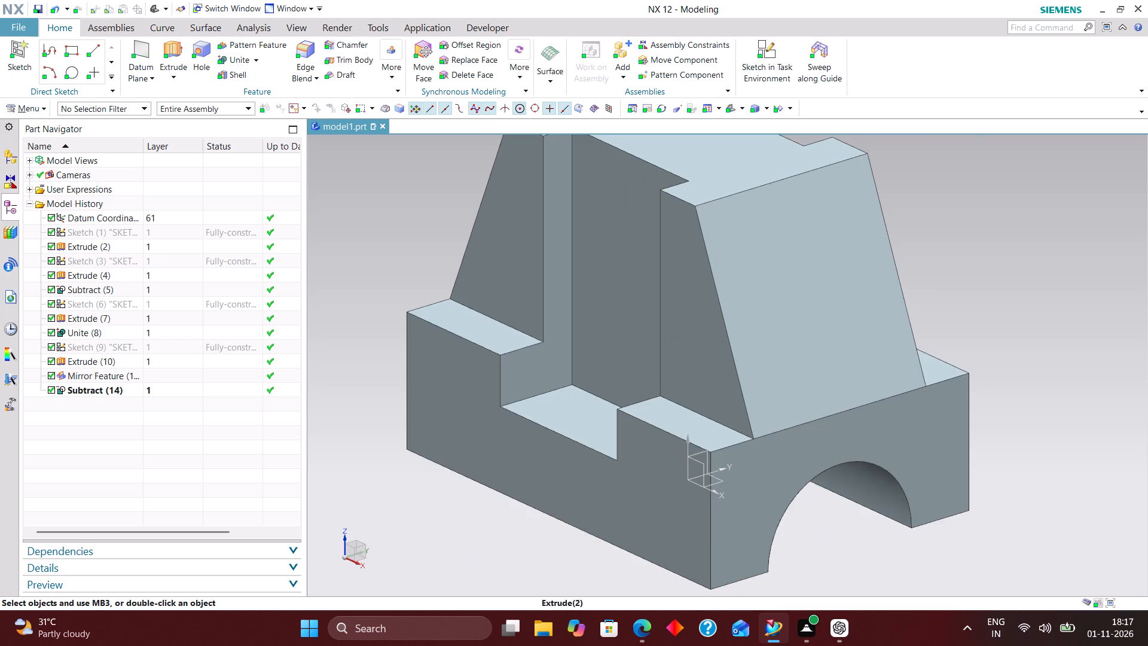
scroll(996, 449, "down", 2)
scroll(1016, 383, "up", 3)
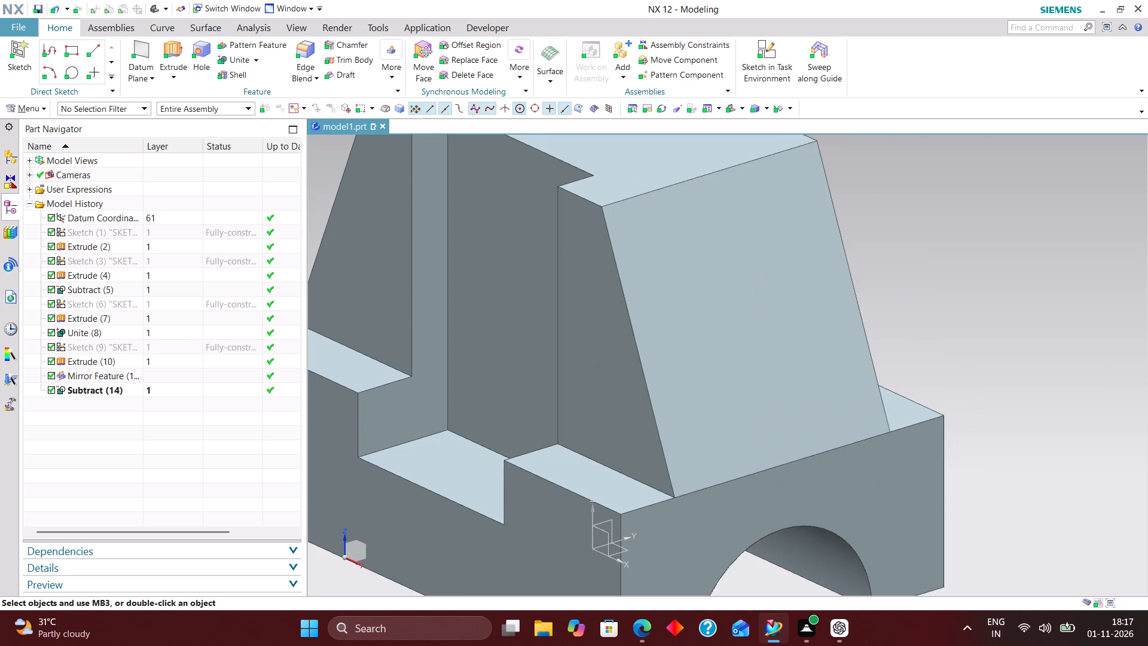
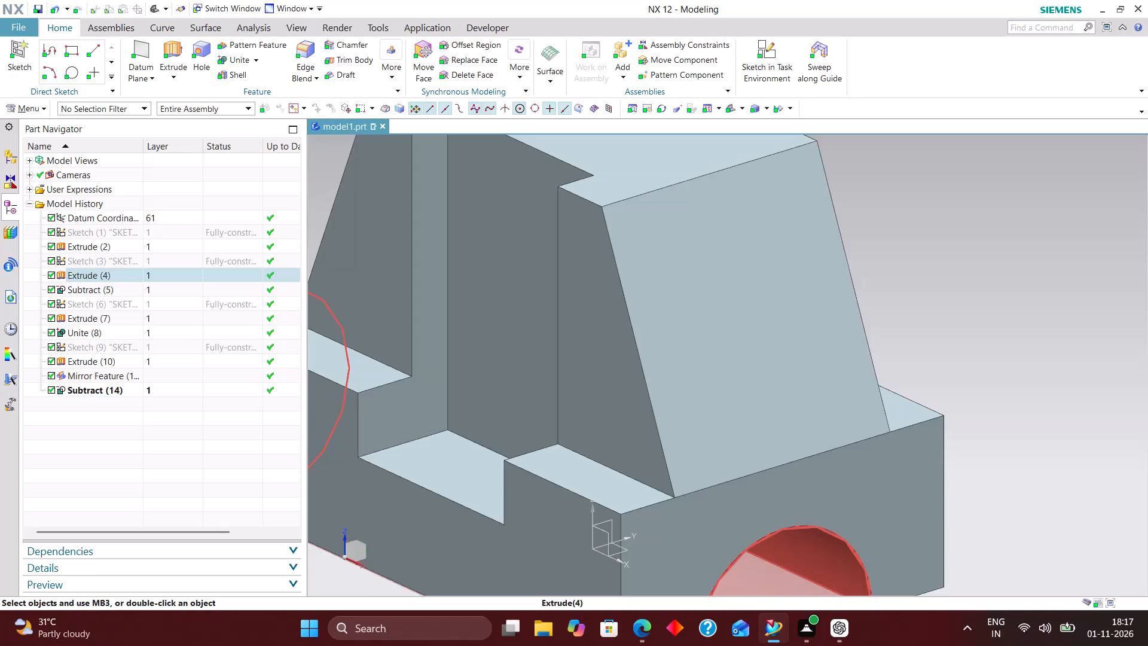
Start a new sketch in the task environment on the datum XZ plane.
scroll(894, 505, "down", 2)
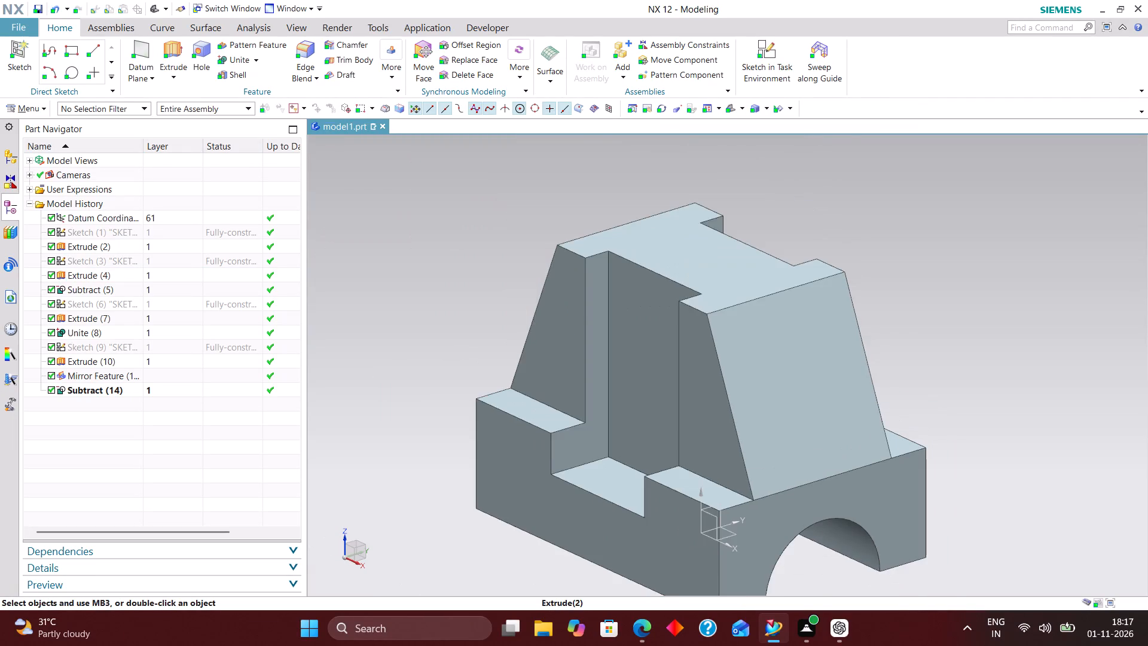
scroll(789, 420, "up", 1)
left_click(728, 110)
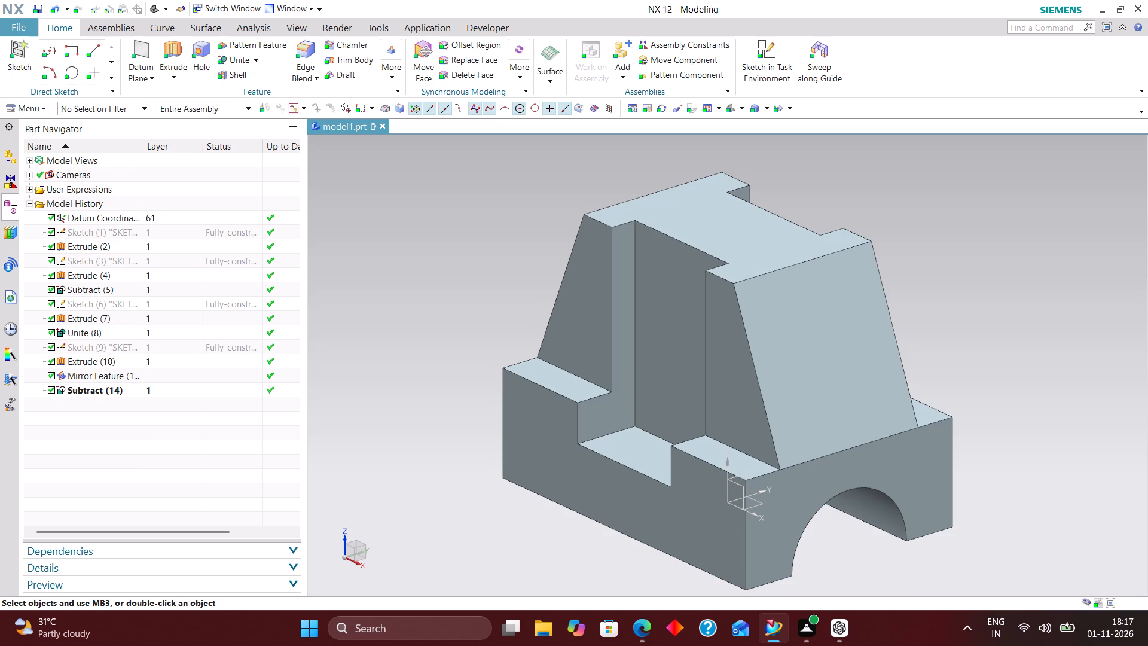
left_click(773, 52)
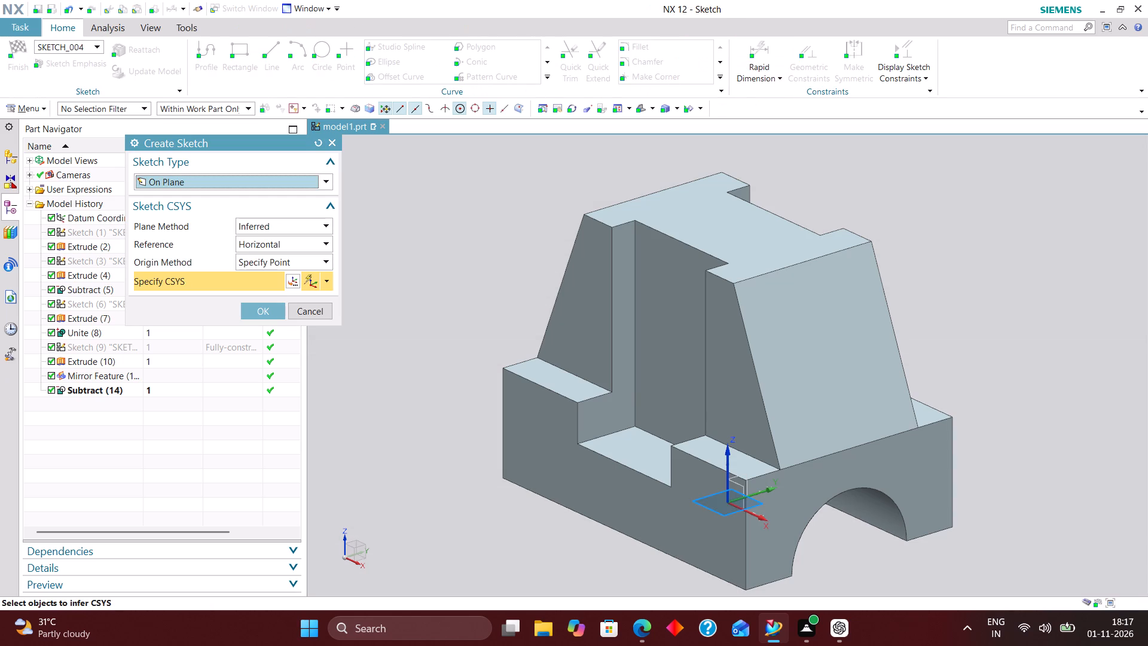
left_click(743, 492)
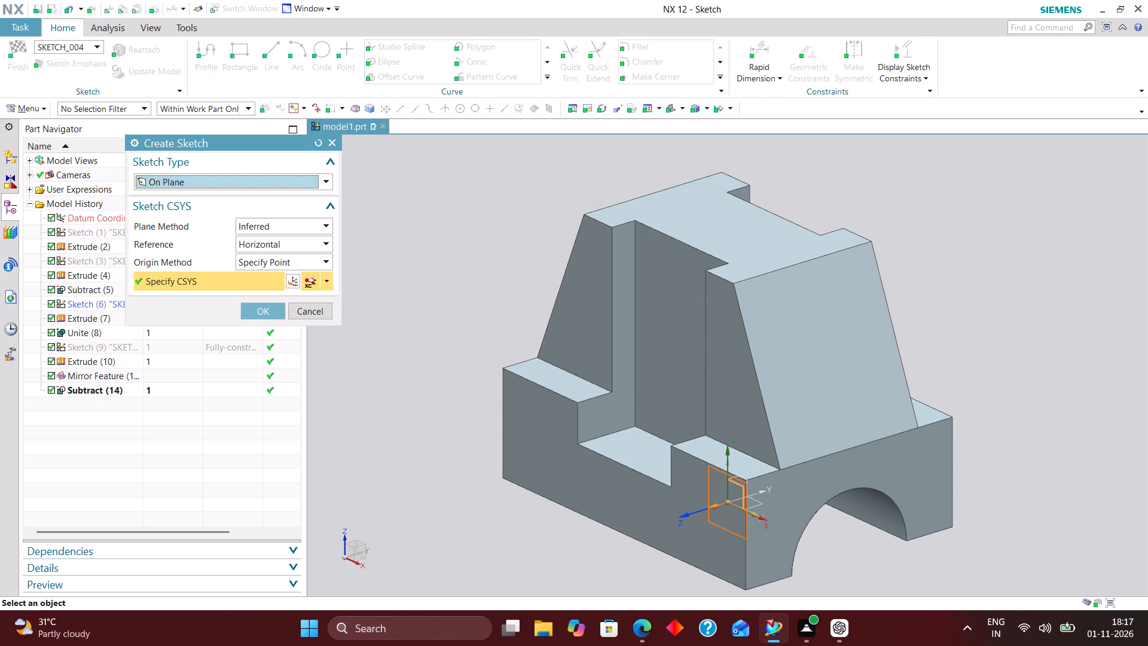
left_click(261, 315)
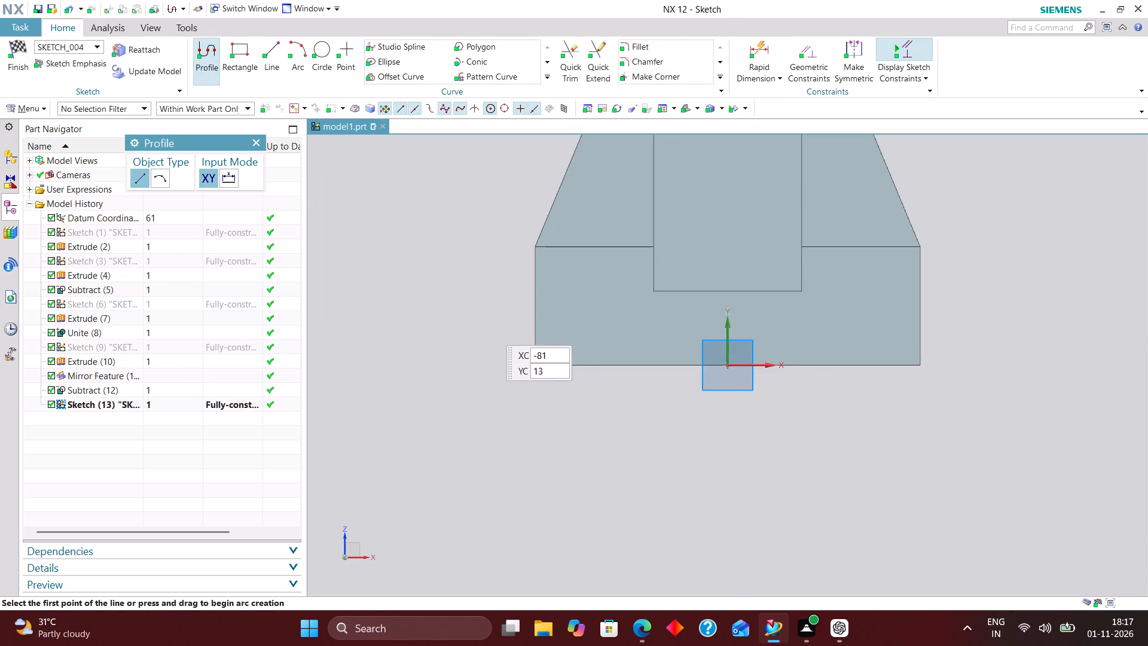
Sketch a circle of about 59 mm radius centred above the trapezoidal upper body.
scroll(554, 391, "down", 2)
scroll(685, 354, "down", 3)
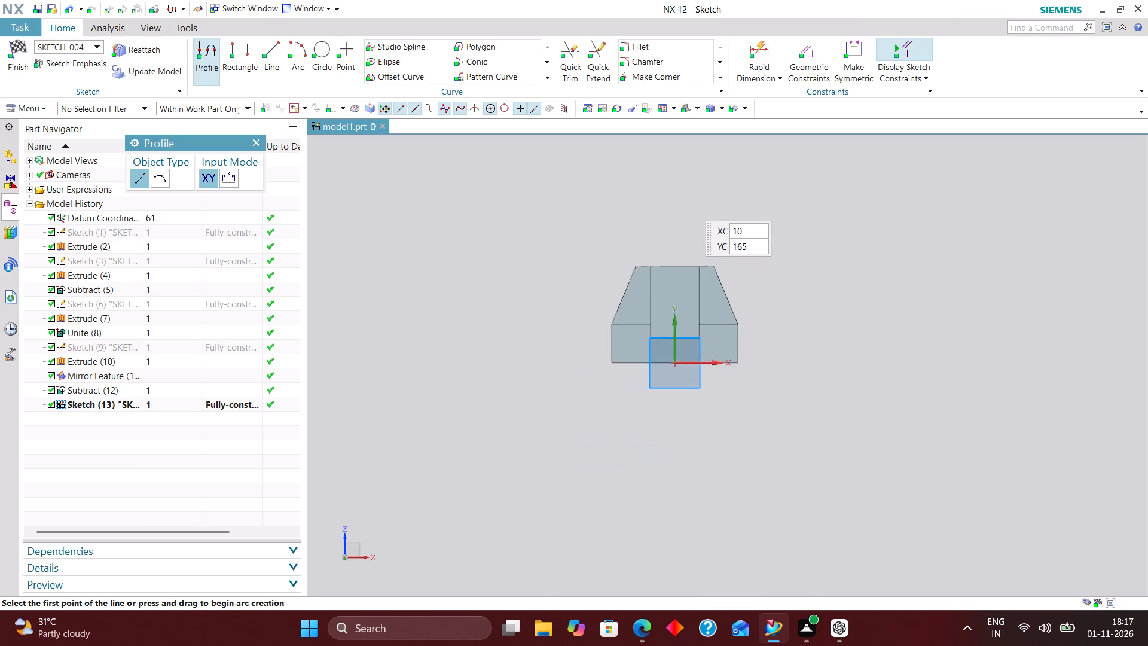
scroll(685, 201, "up", 4)
left_click(316, 42)
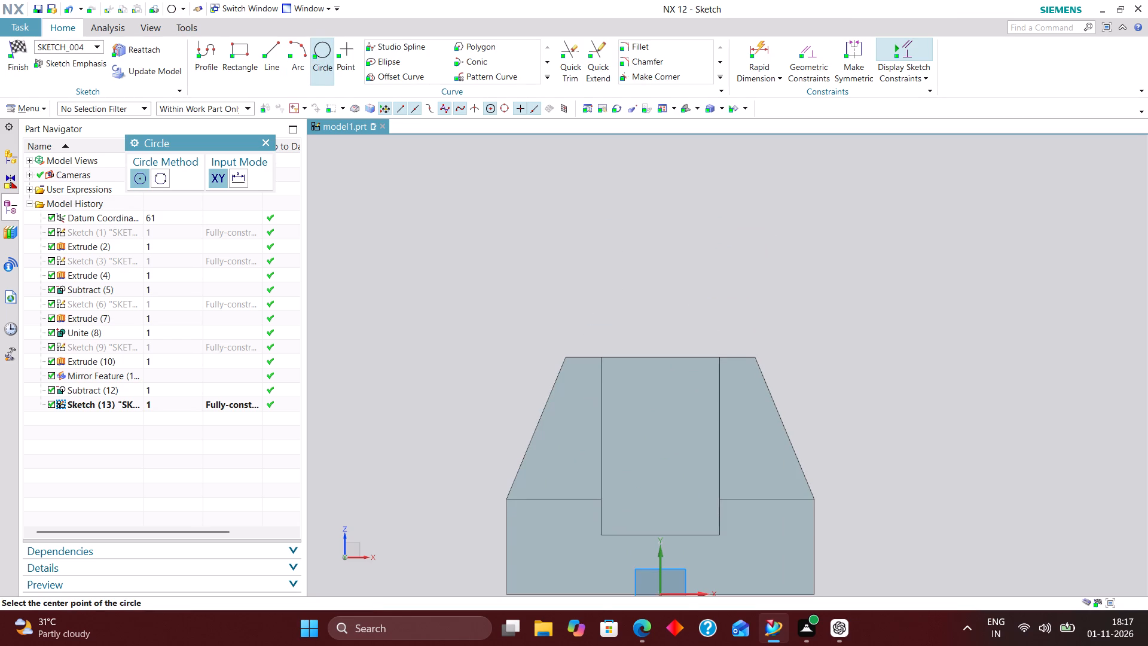
left_click(658, 260)
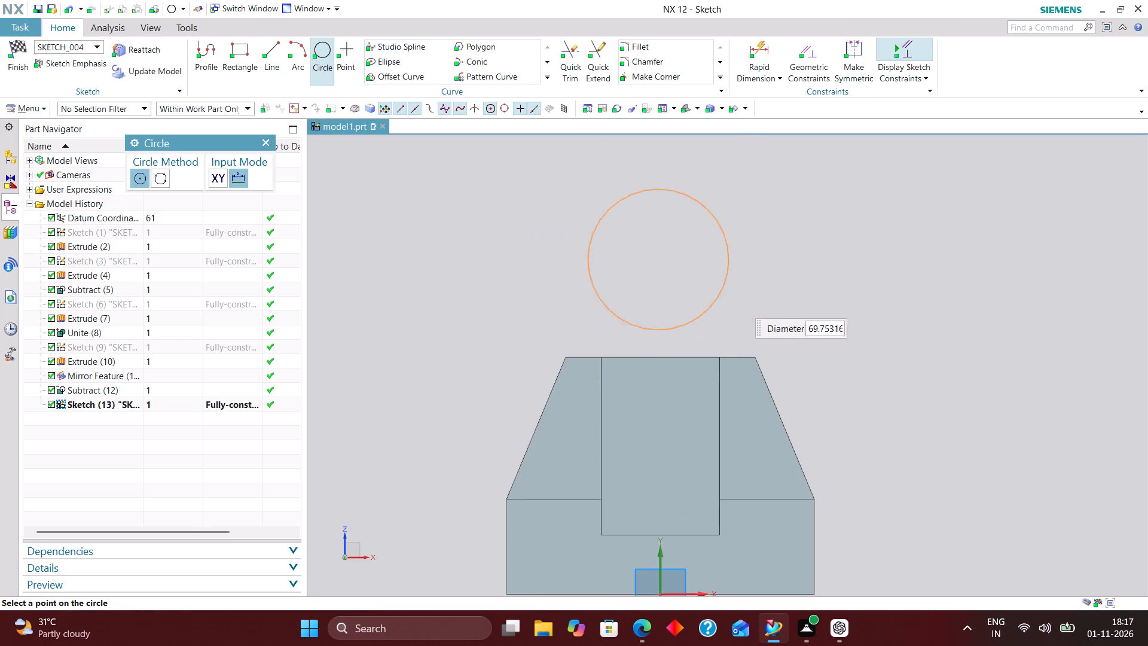
left_click(786, 315)
Constrain the circle's centre to lie on the sketch's vertical axis.
left_click(811, 52)
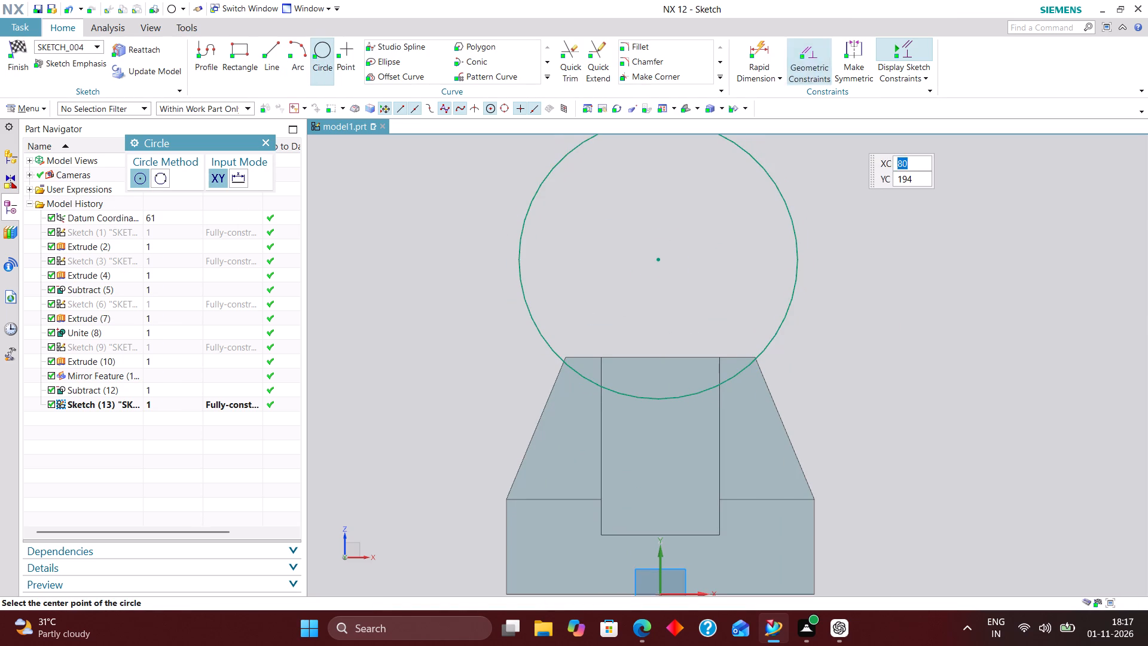
left_click(656, 252)
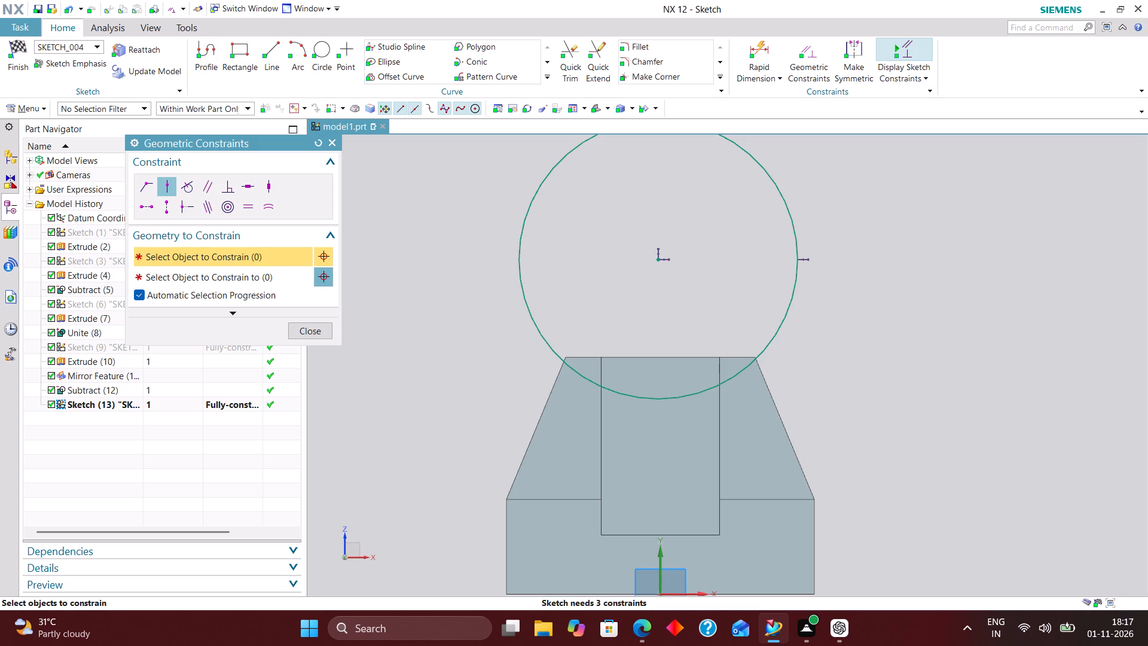
left_click(659, 259)
scroll(676, 208, "down", 2)
left_click(664, 437)
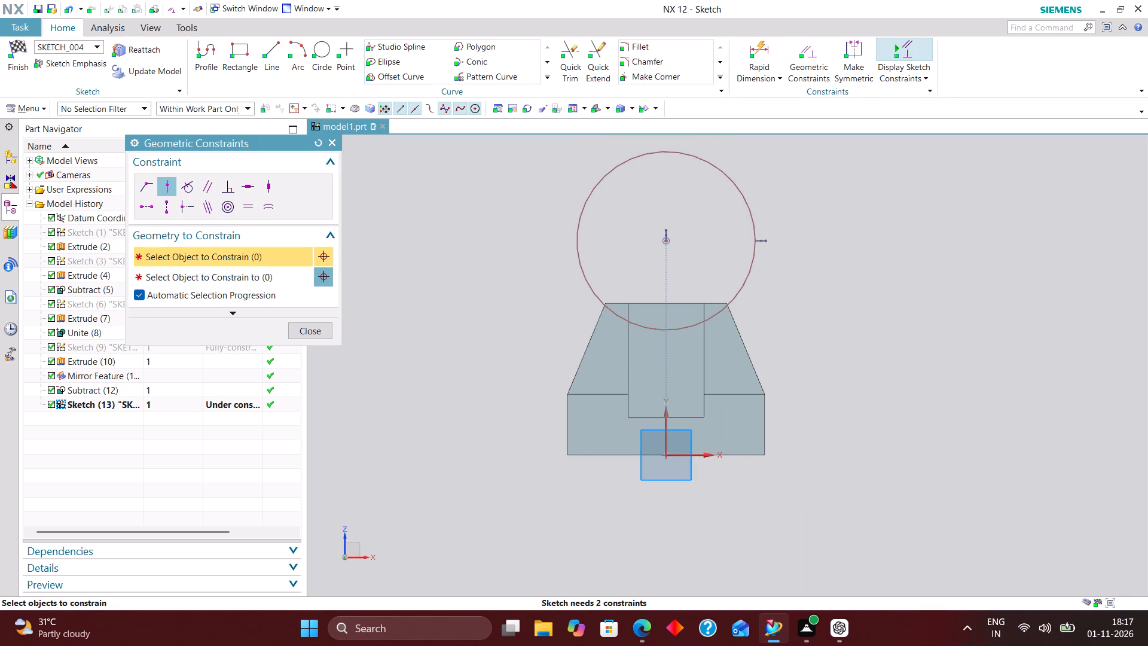
Add a radial dimension to the circle and set its radius to 30 mm.
left_click(755, 40)
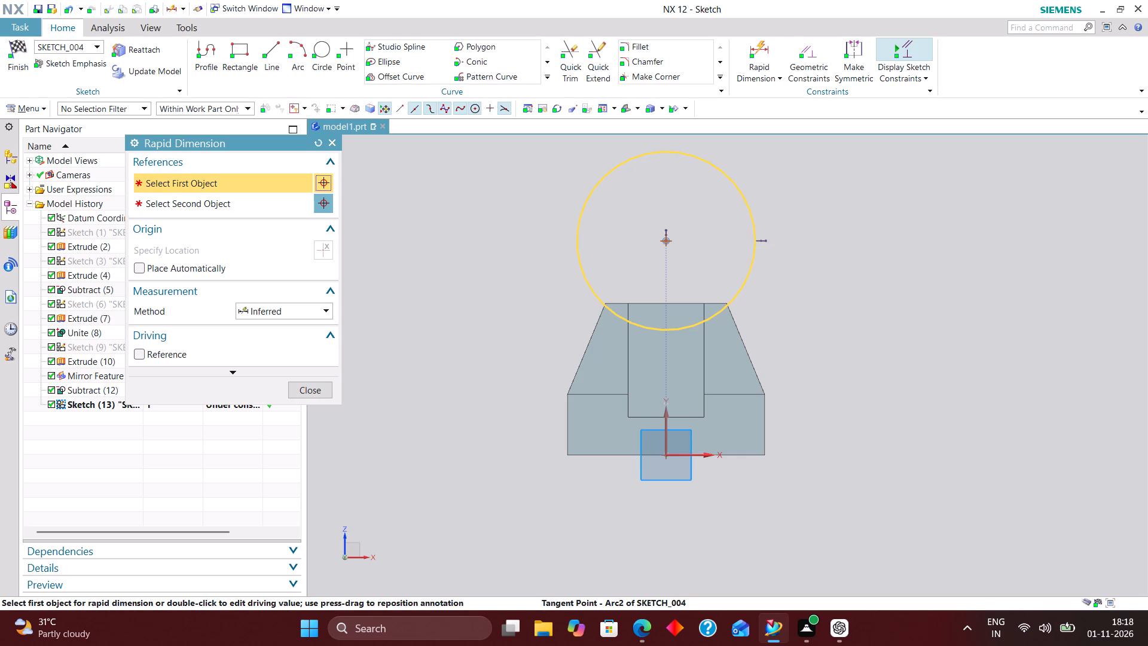
left_click(304, 312)
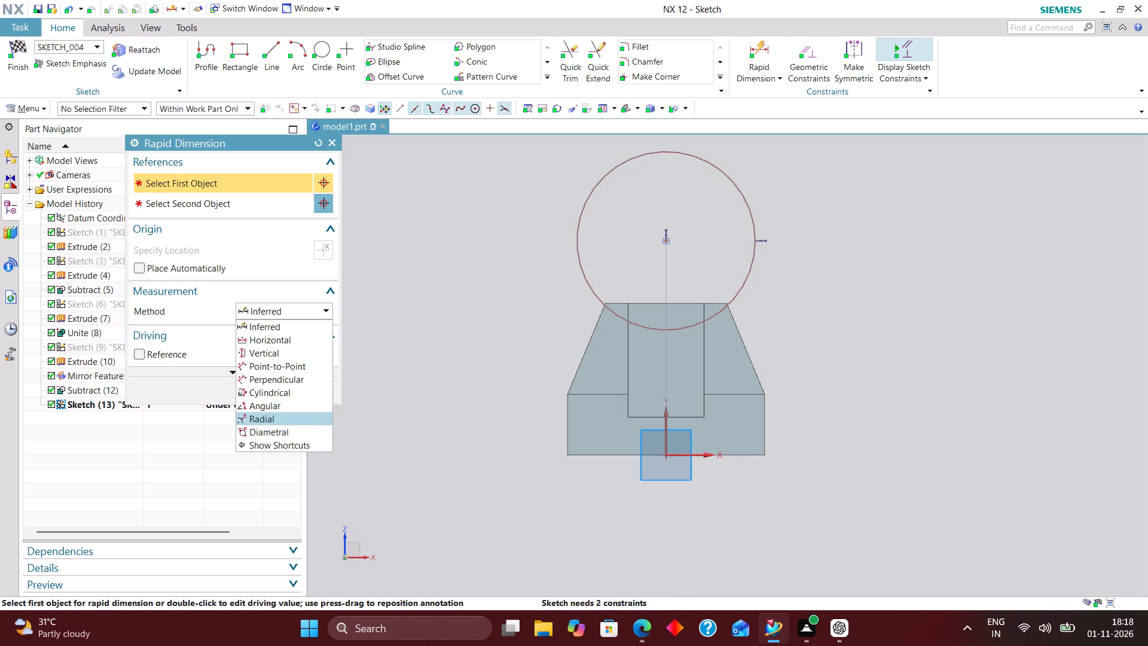
left_click(292, 424)
left_click(753, 215)
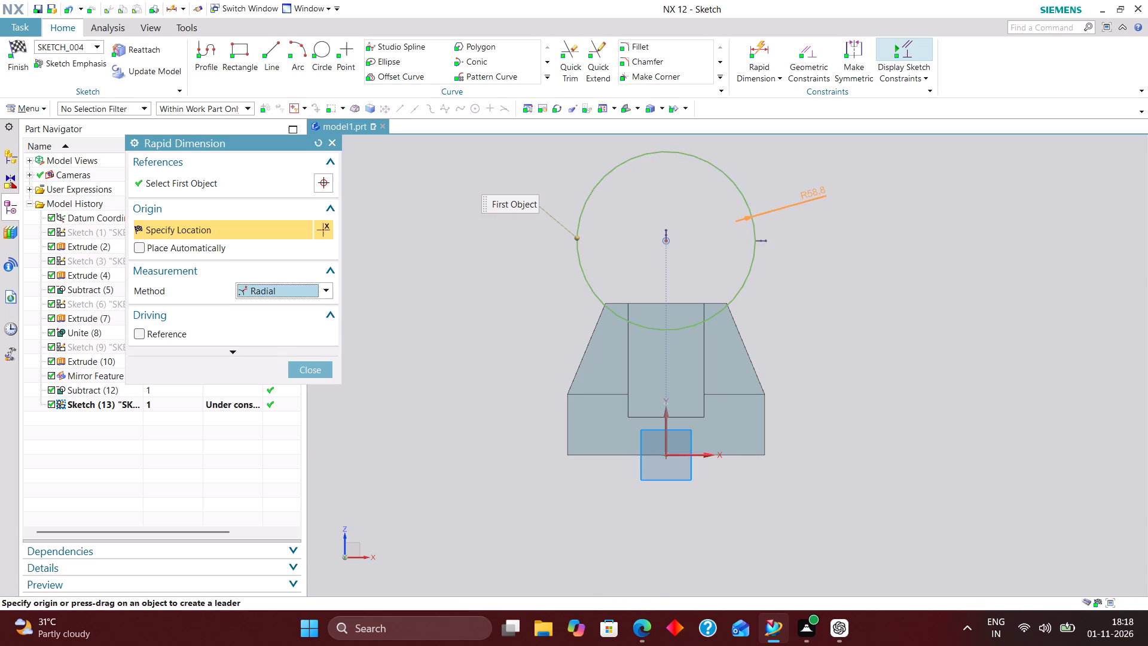
left_click(814, 192)
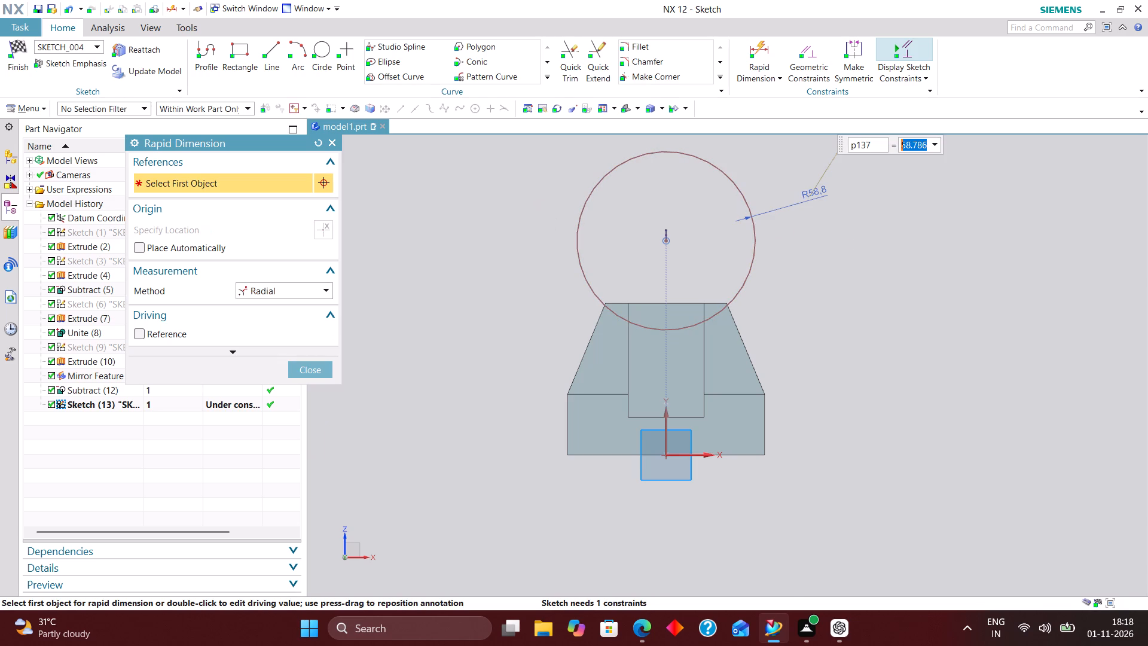
key("3")
key("0")
key("Return")
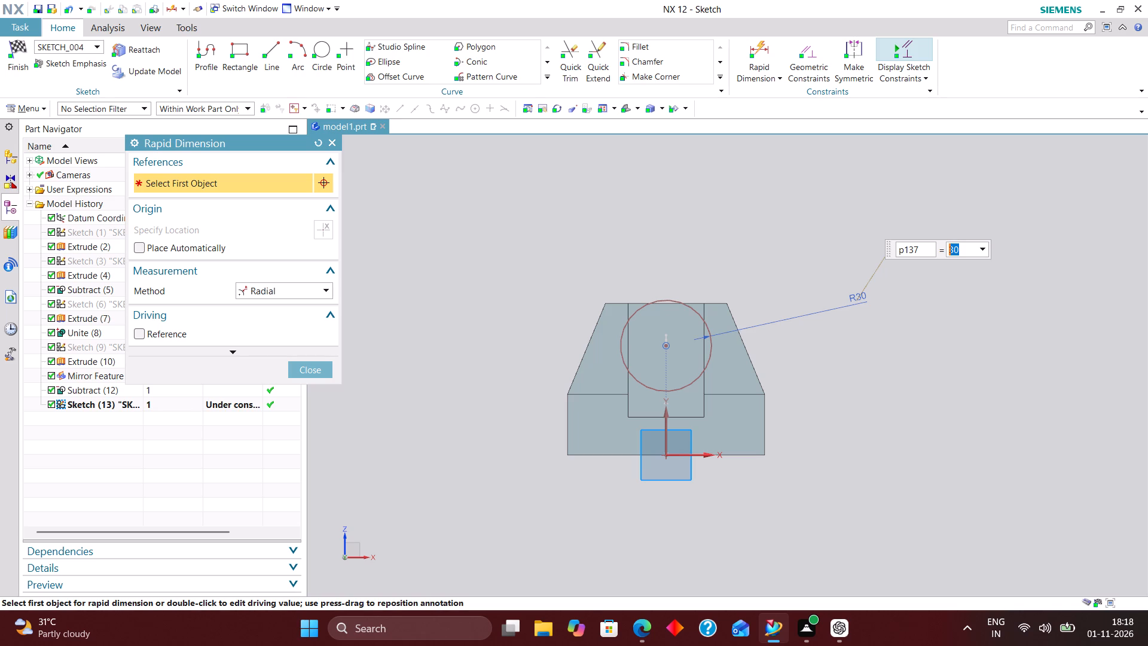
Dimension the circle's centre 100 mm above the horizontal axis using the Inferred method, and finish the sketch.
left_click(304, 292)
left_click(304, 305)
scroll(725, 415, "up", 3)
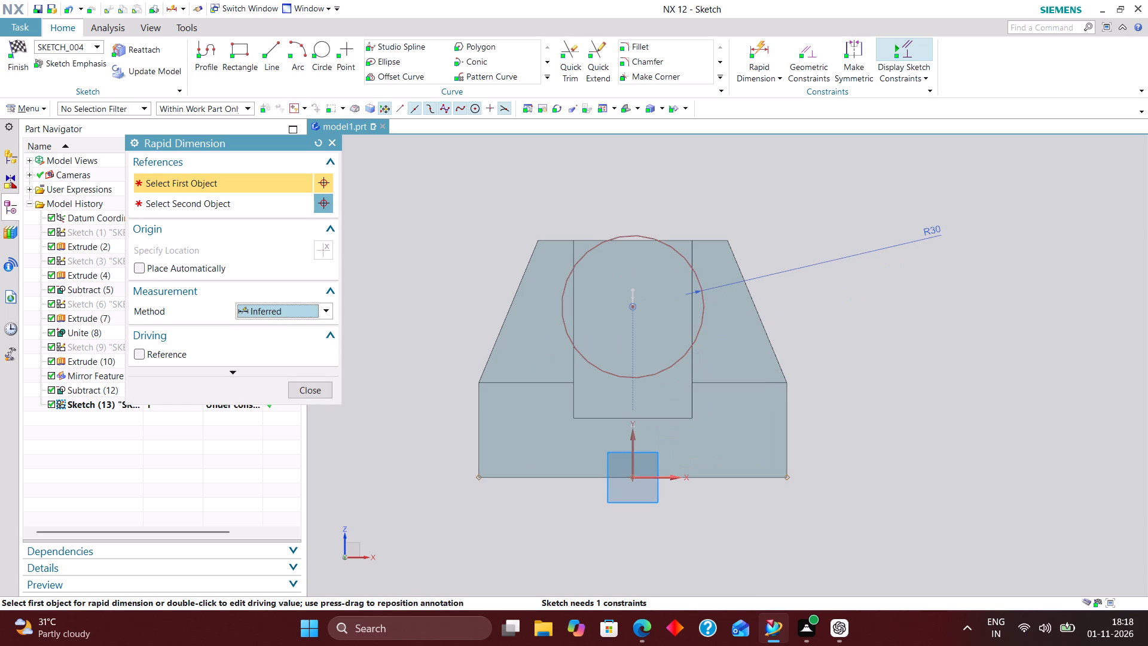
left_click(667, 483)
left_click(640, 312)
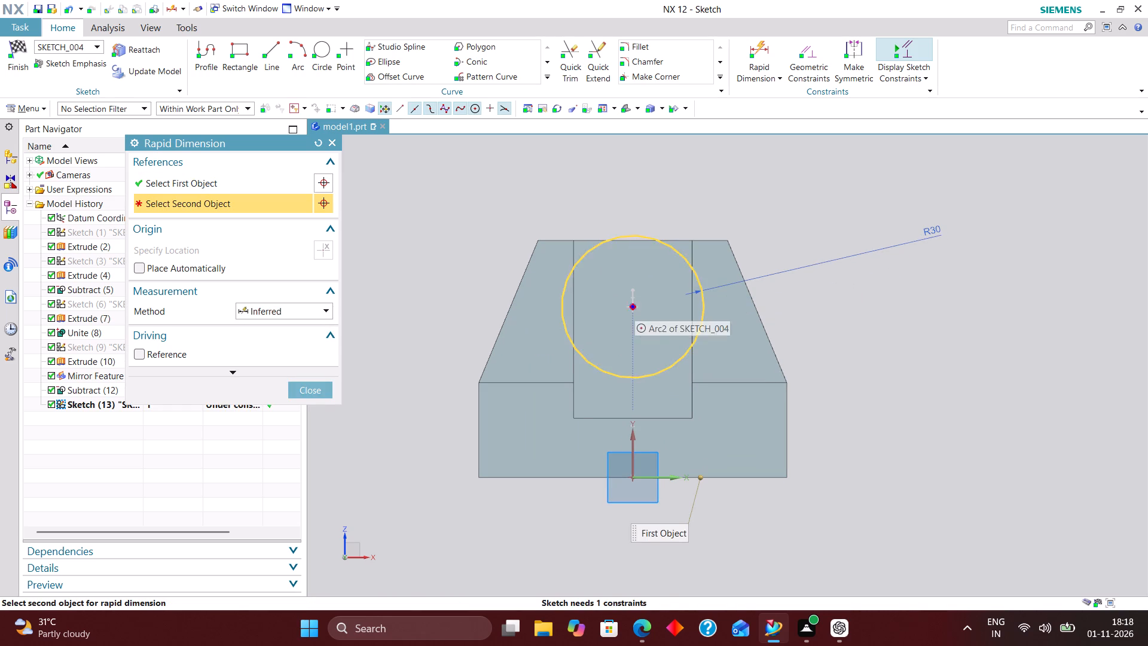
left_click(634, 304)
left_click(948, 382)
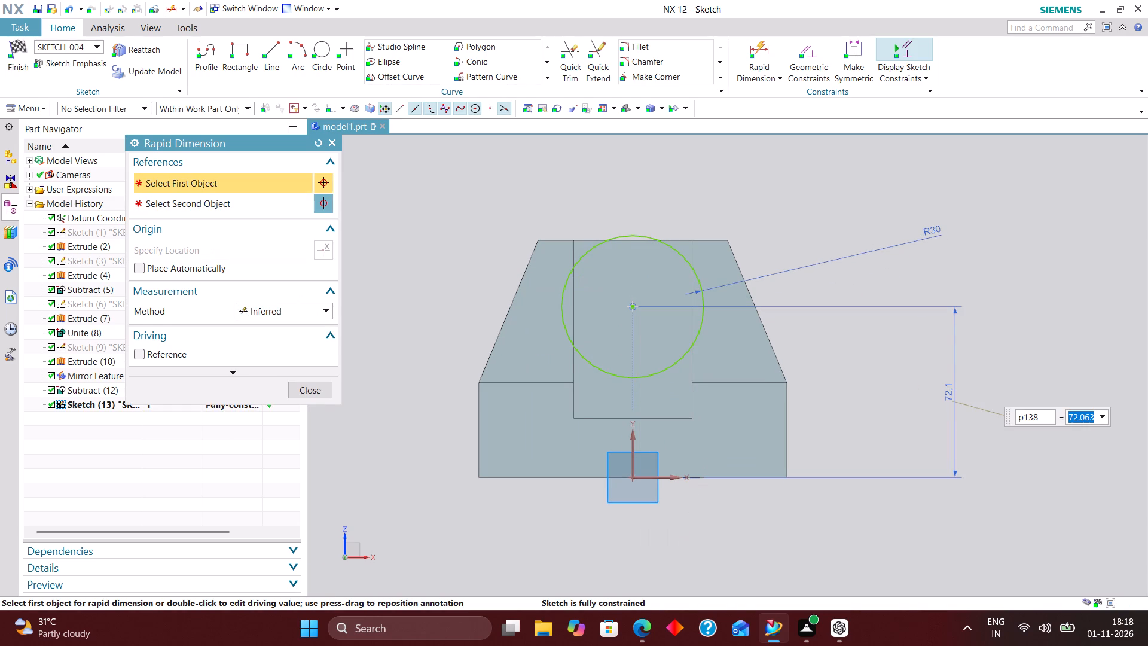
type("100")
key("Return")
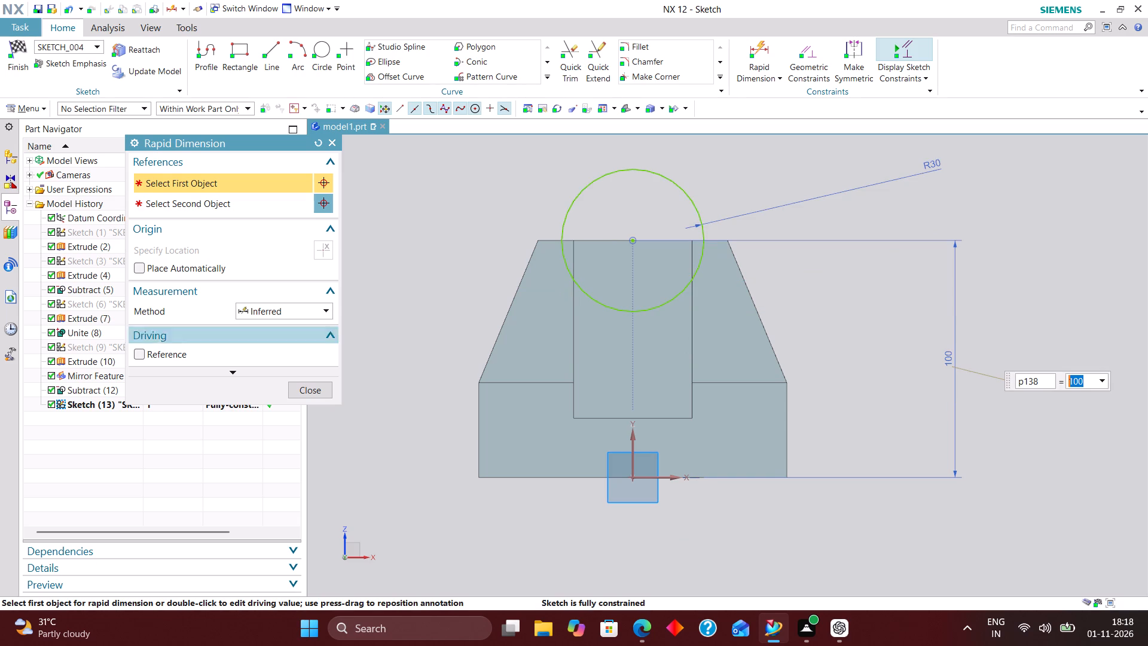
left_click(319, 392)
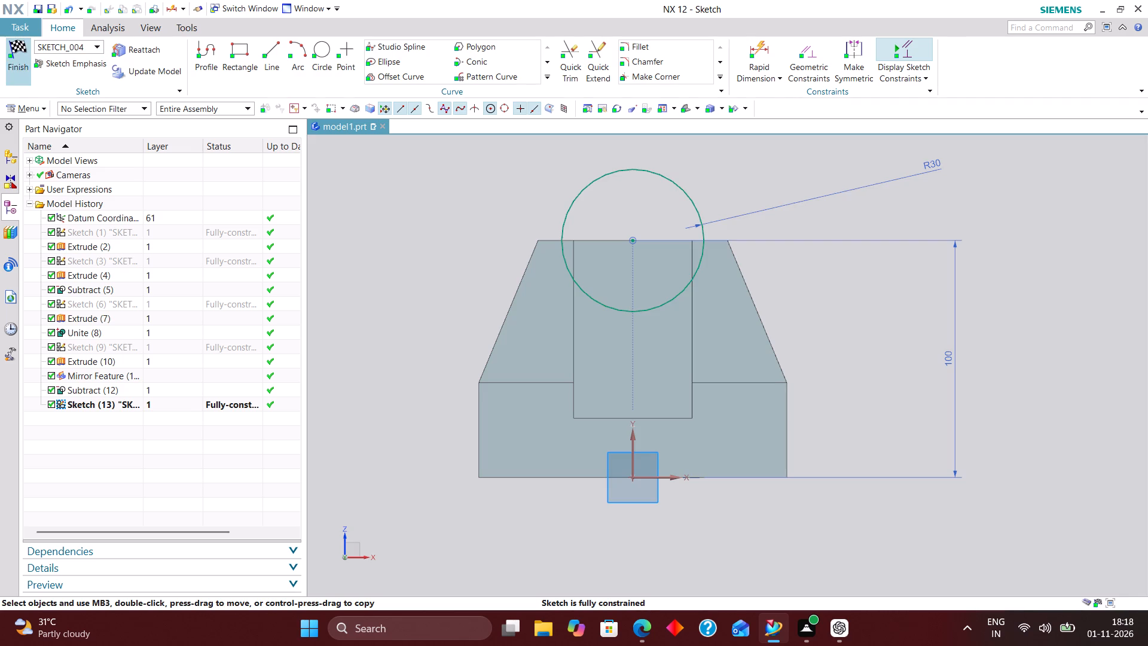
left_click(19, 45)
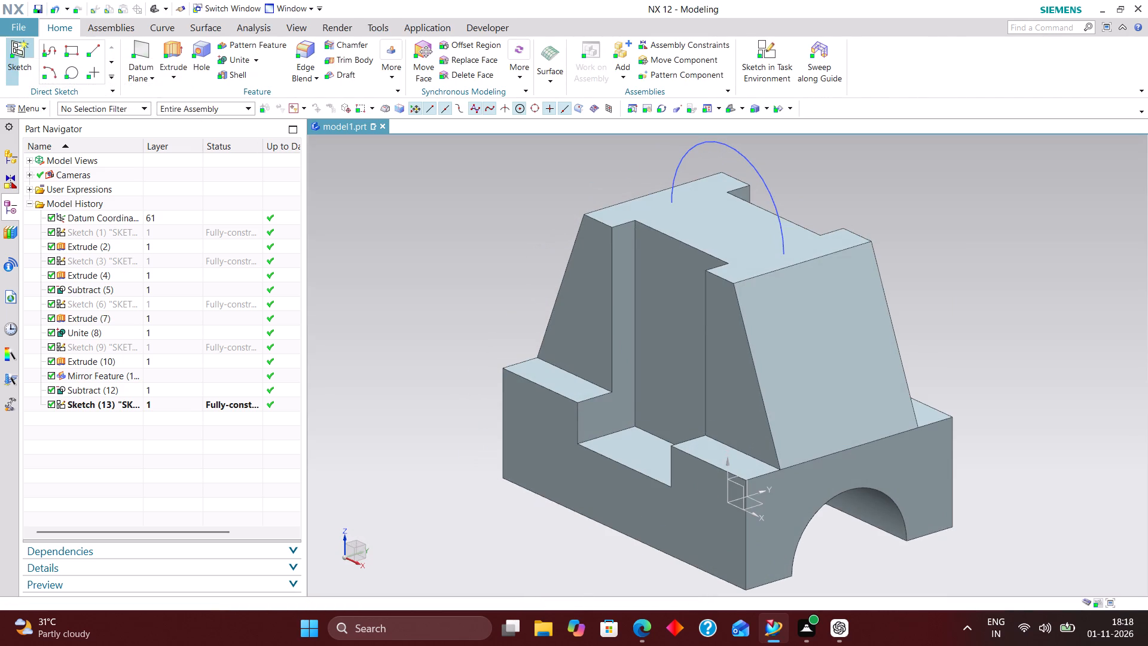
Extrude the circle with a symmetric value of 40 mm and no Boolean, as a separate cylinder.
left_click(176, 51)
left_click(773, 199)
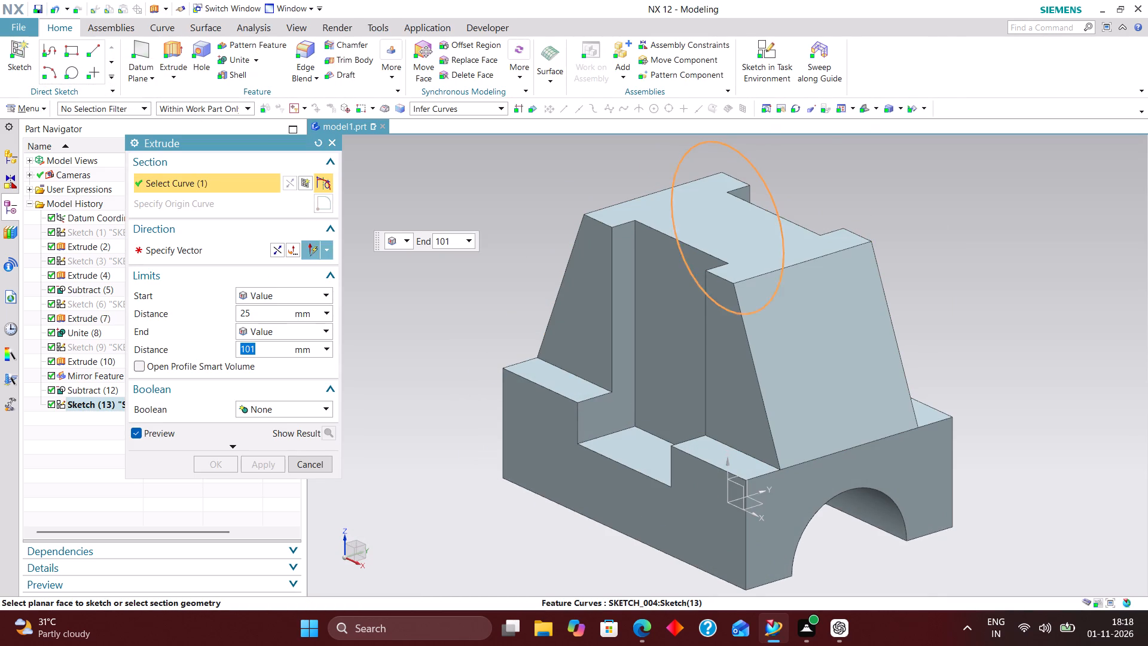
left_click(291, 294)
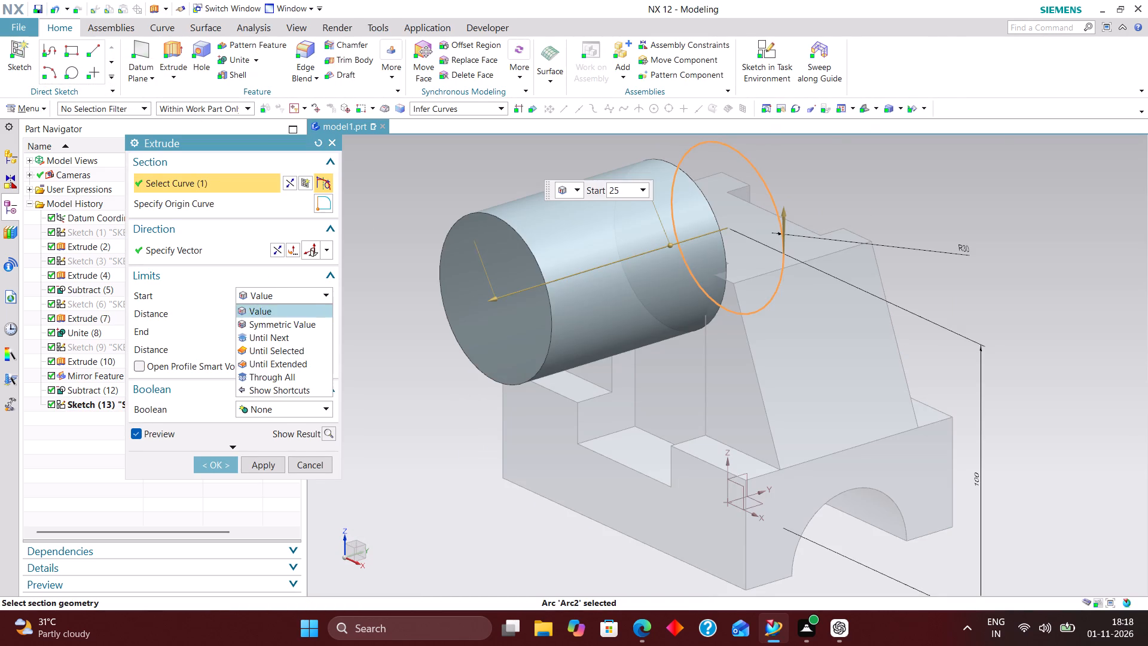
left_click(289, 322)
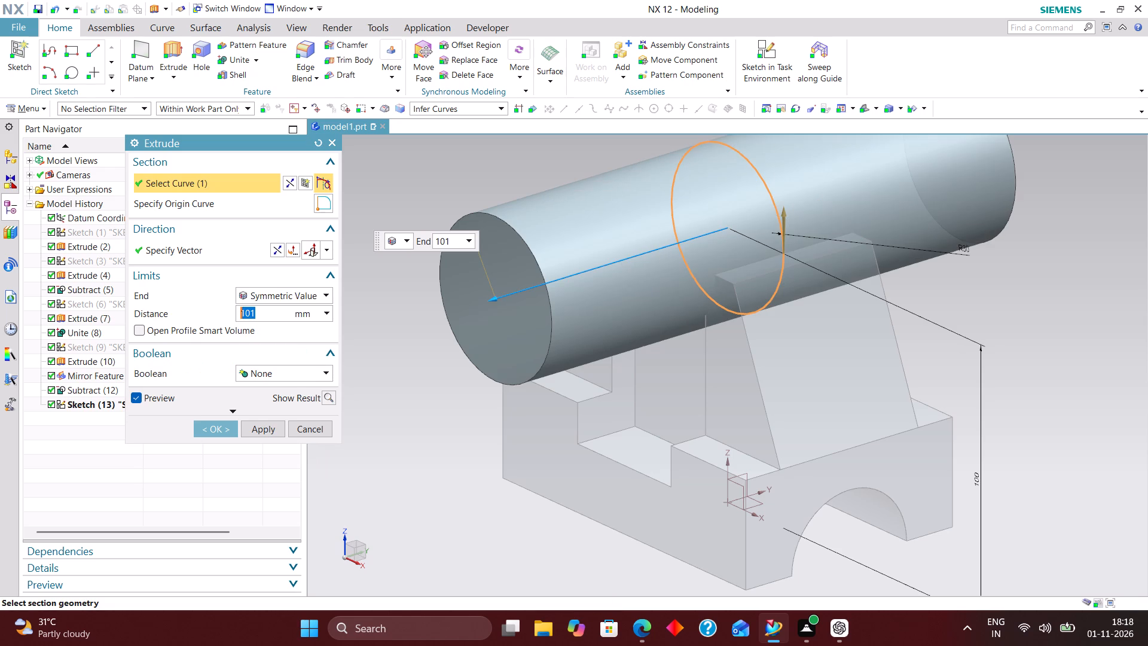
key("2")
key("0")
key("Return")
type("30")
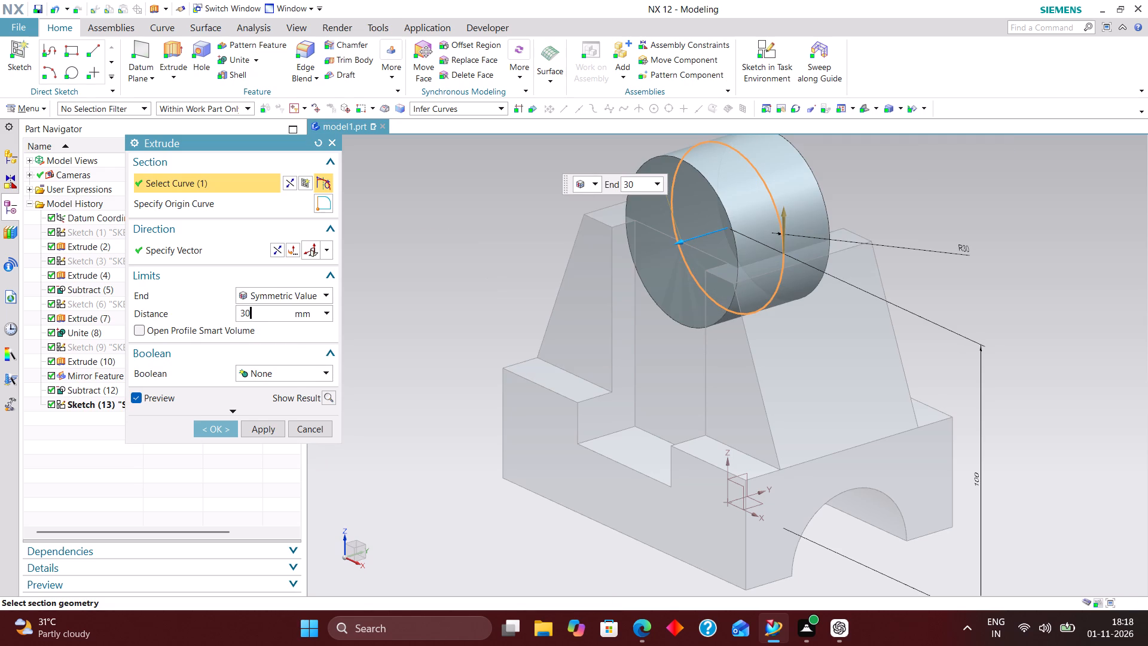
key("Return")
type("40")
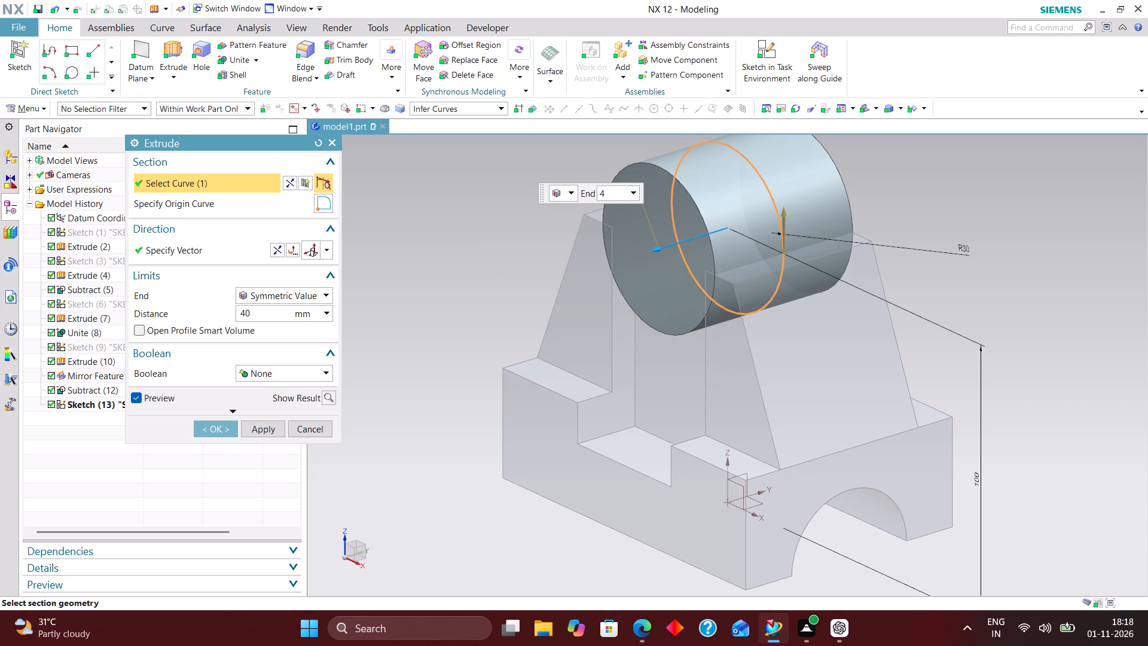
key("Return")
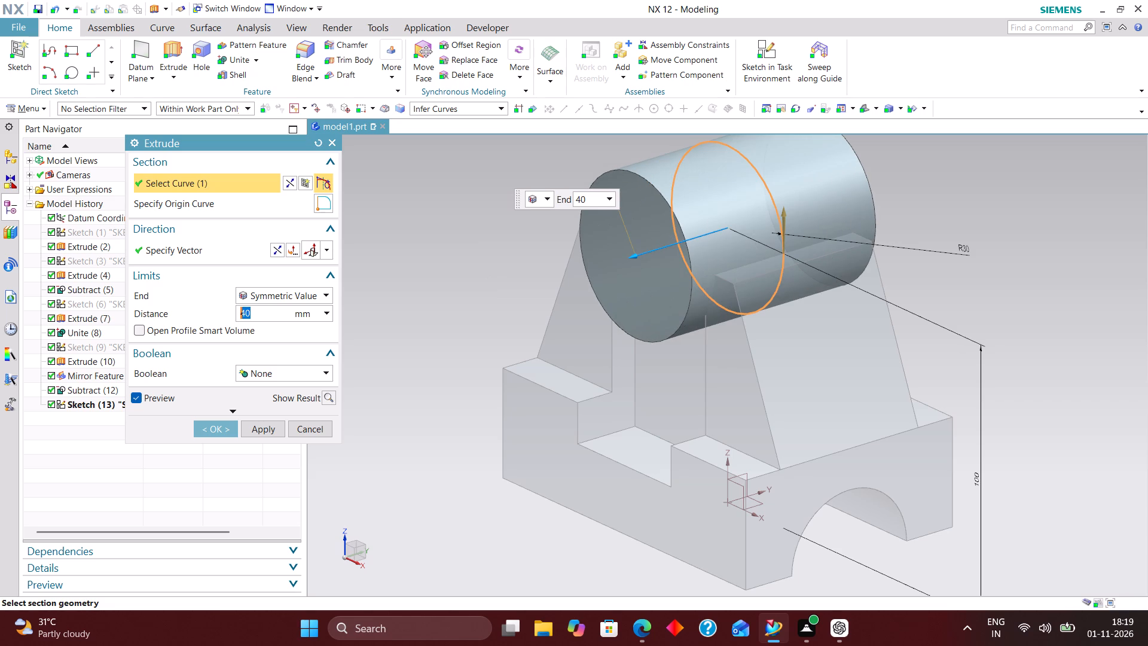
left_click(212, 429)
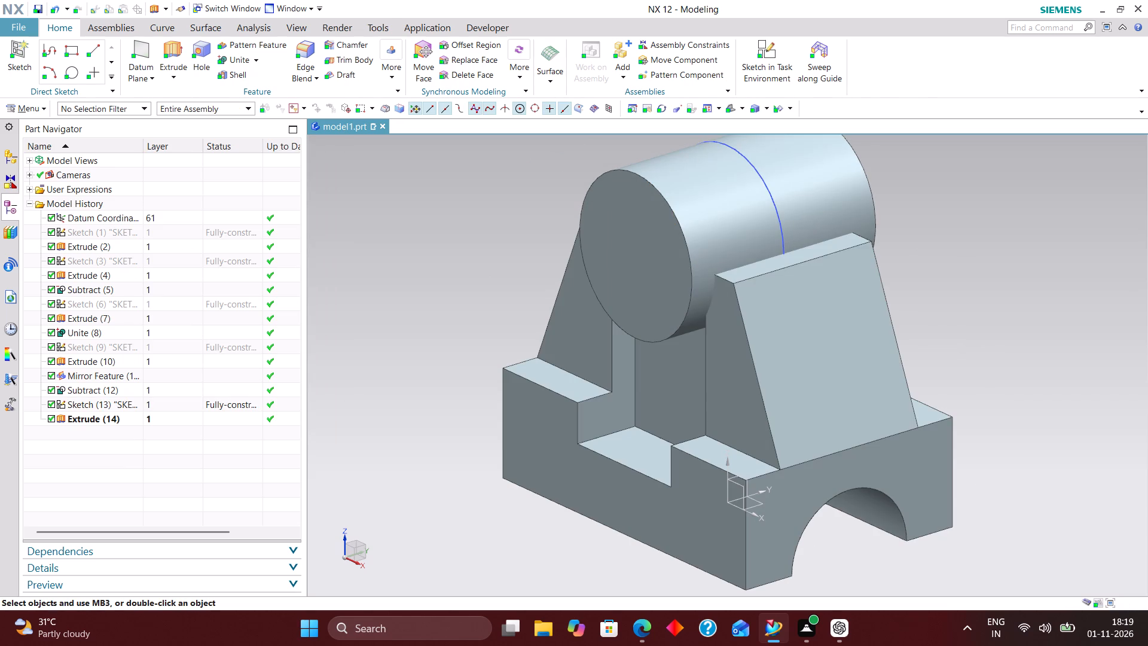
Subtract the cylinder from the bracket body to cut the round saddle through its upper part.
left_click(255, 63)
left_click(263, 95)
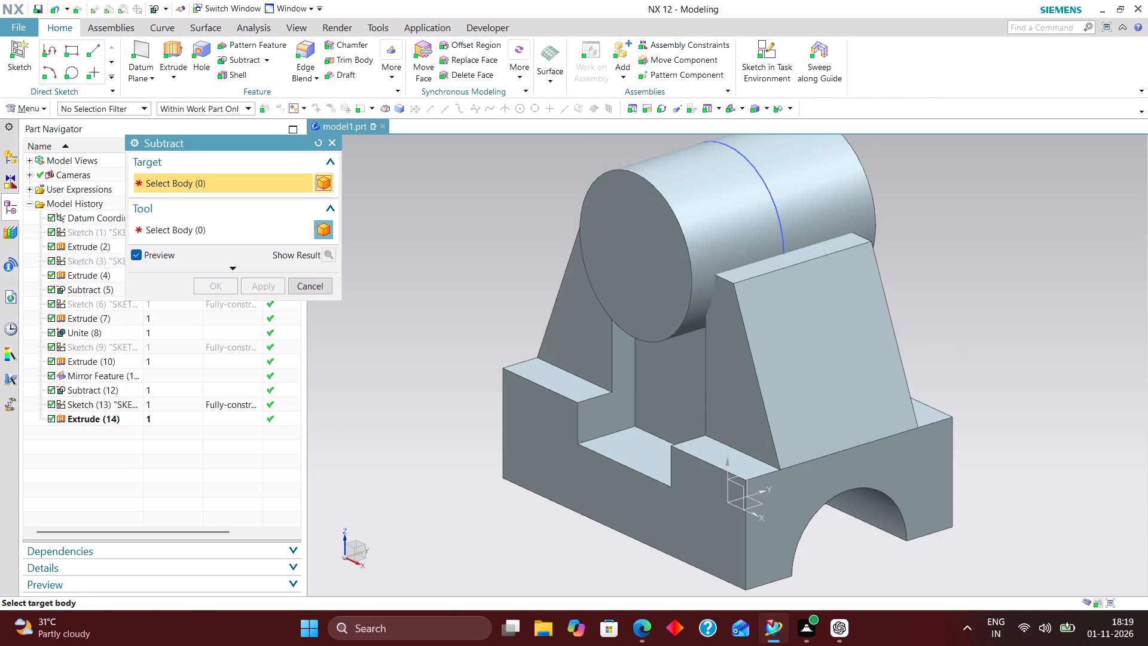
left_click(750, 484)
left_click(669, 251)
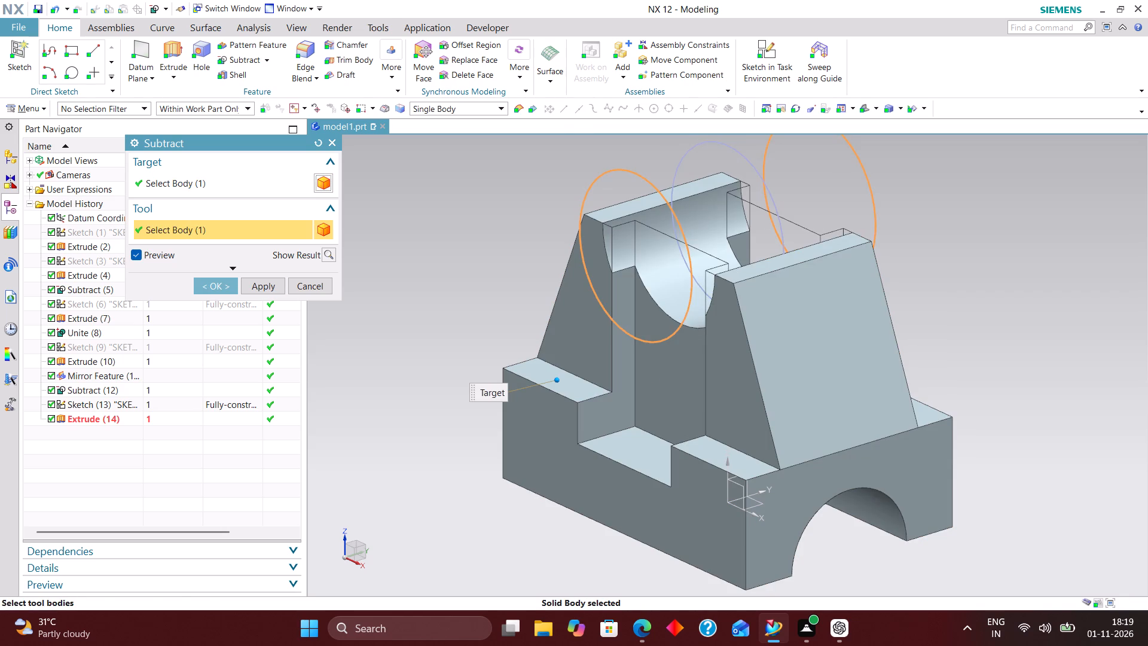
left_click(234, 290)
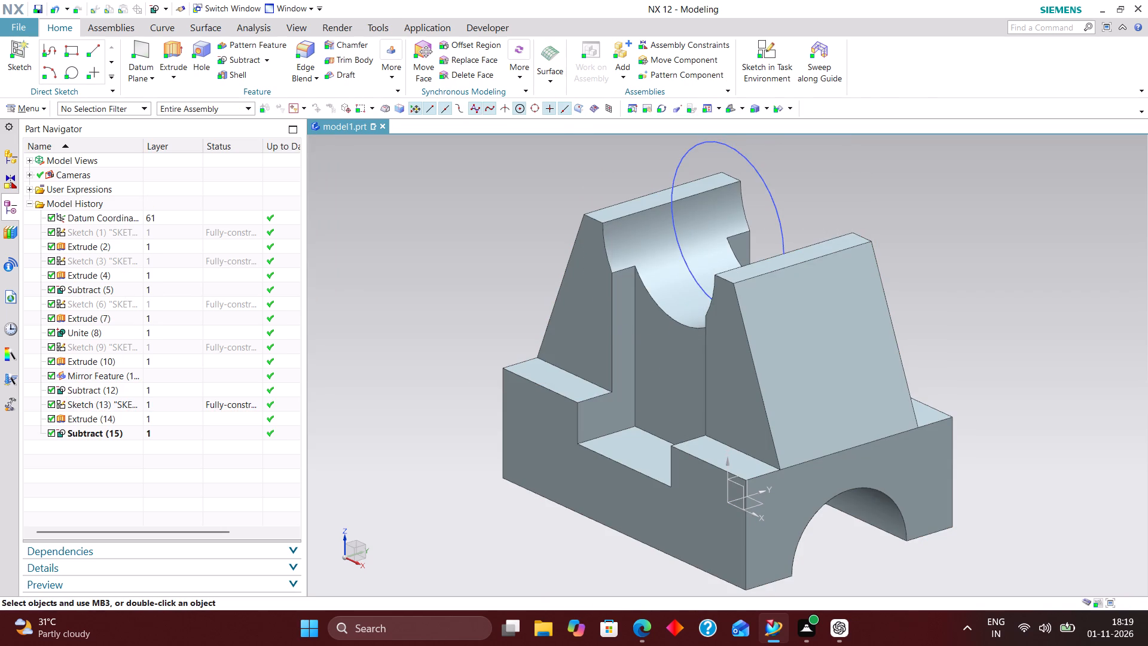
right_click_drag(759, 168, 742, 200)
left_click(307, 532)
Hide the circle sketch used for the saddle cut.
right_click_drag(764, 175, 762, 191)
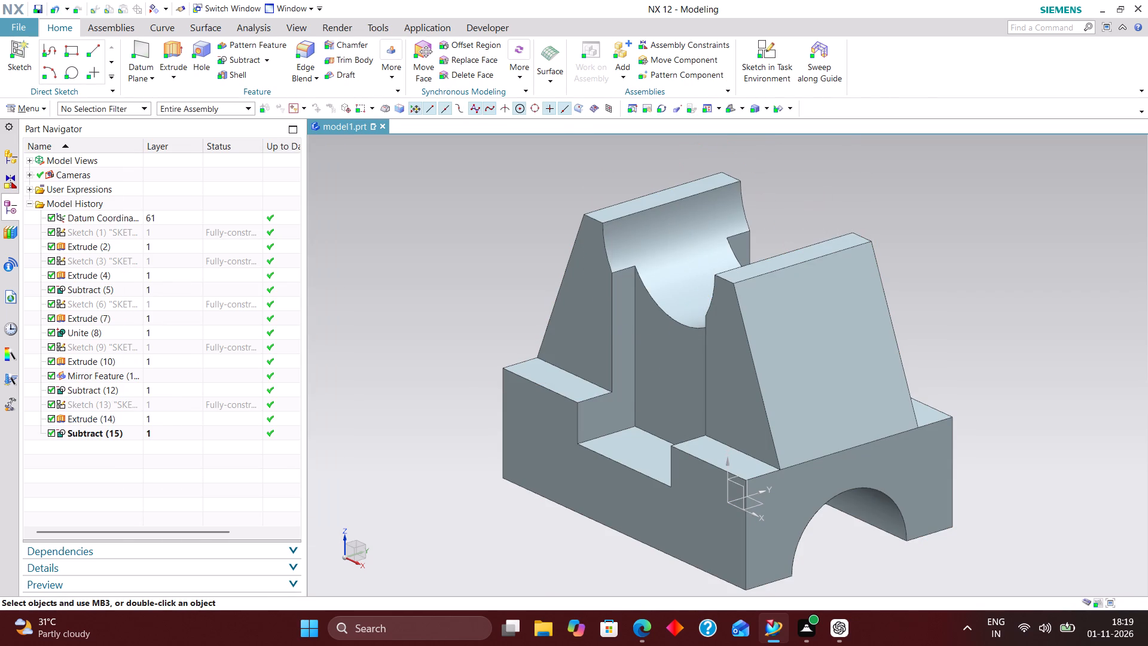
Start a new sketch in the task environment on the datum XY plane.
scroll(971, 331, "up", 2)
middle_click_drag(982, 334, 999, 358)
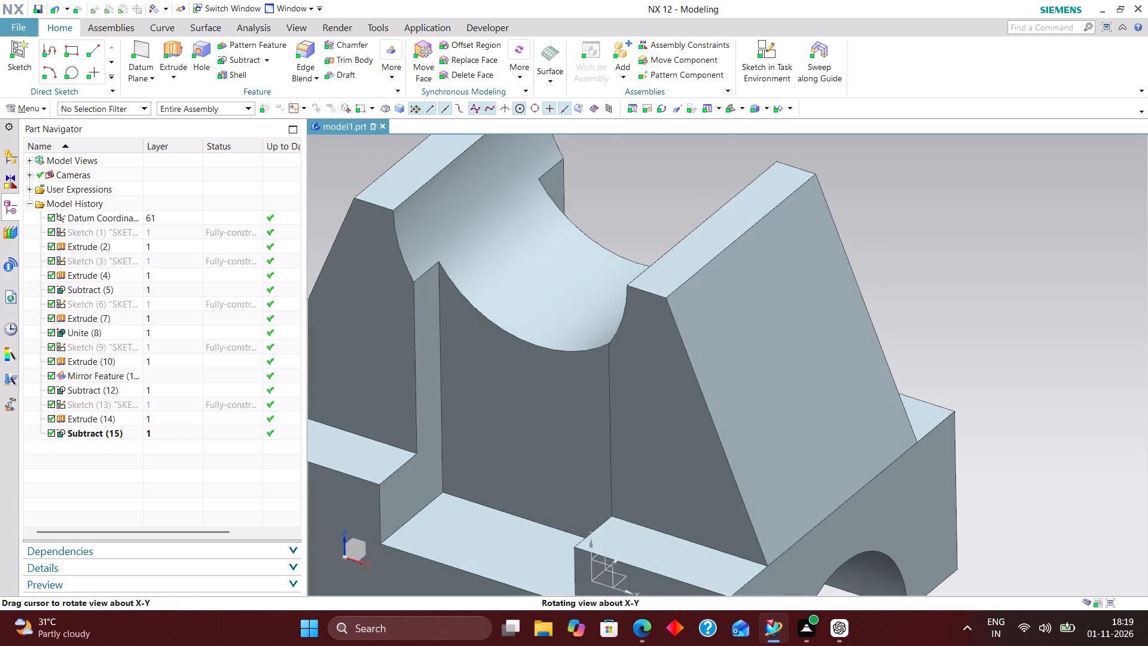
middle_click_drag(999, 358, 996, 359)
middle_click(978, 359)
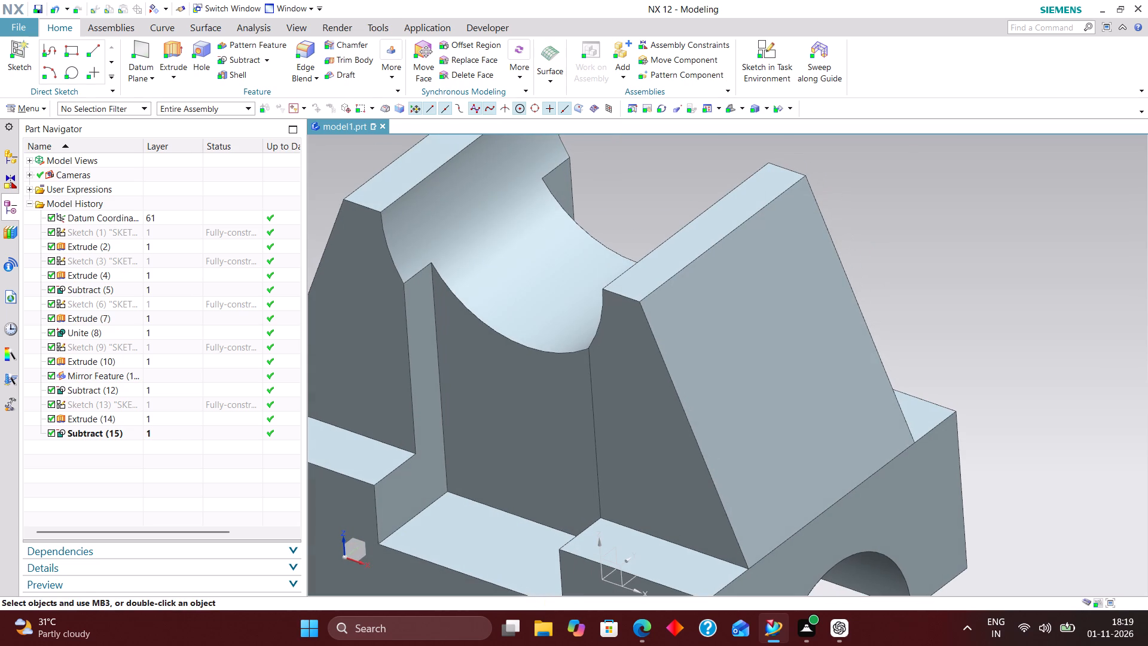
left_click(732, 108)
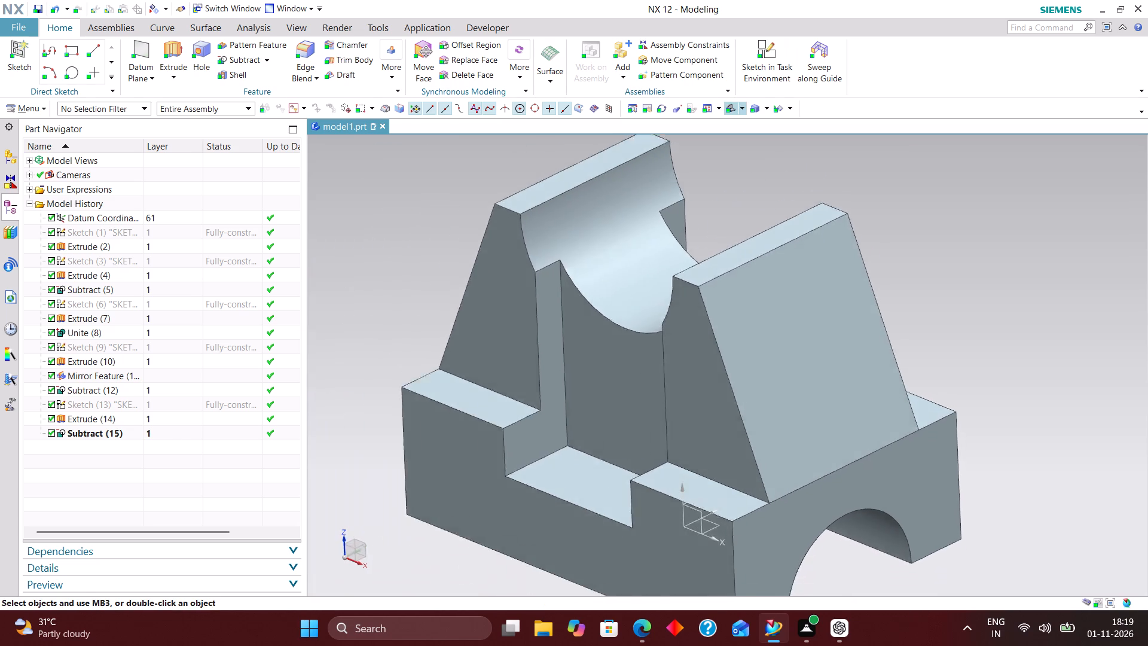
left_click(770, 53)
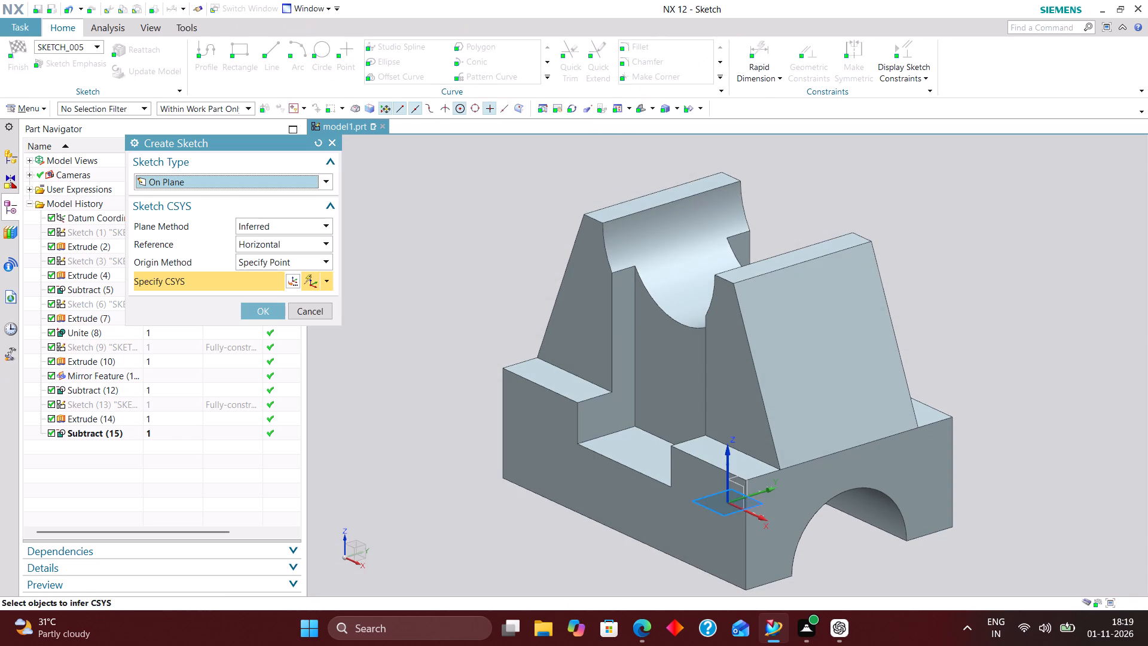
left_click(759, 506)
left_click(265, 316)
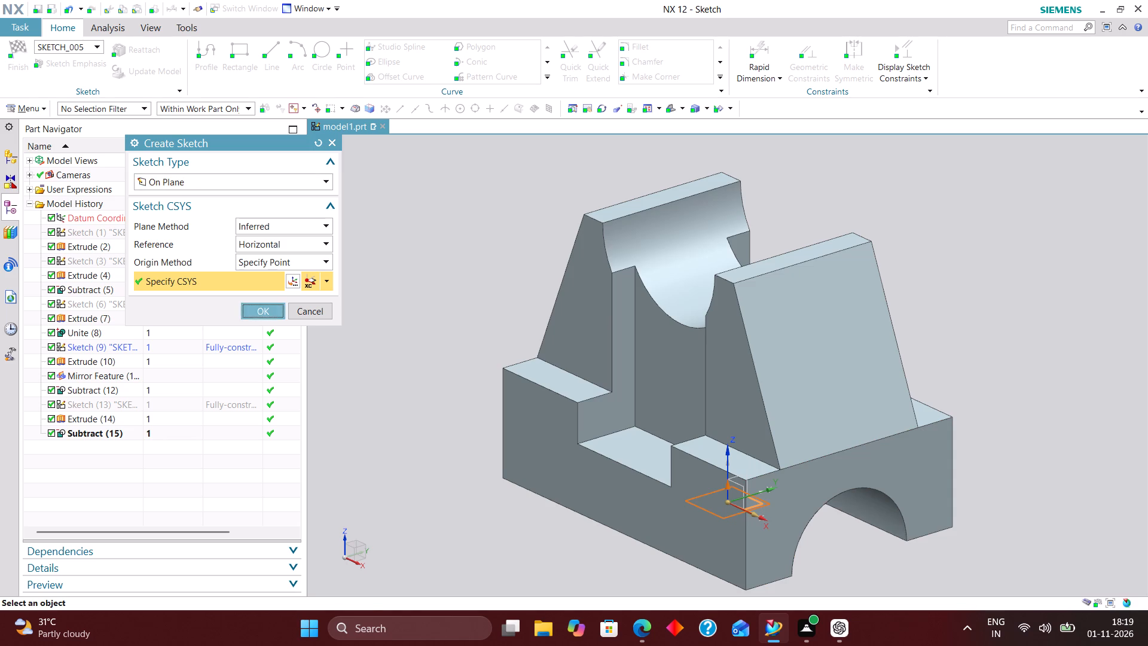
Sketch a two-point rectangle about 32 mm wide around the origin, running lengthwise along the X axis past one end of the block.
middle_click_drag(953, 487, 854, 440)
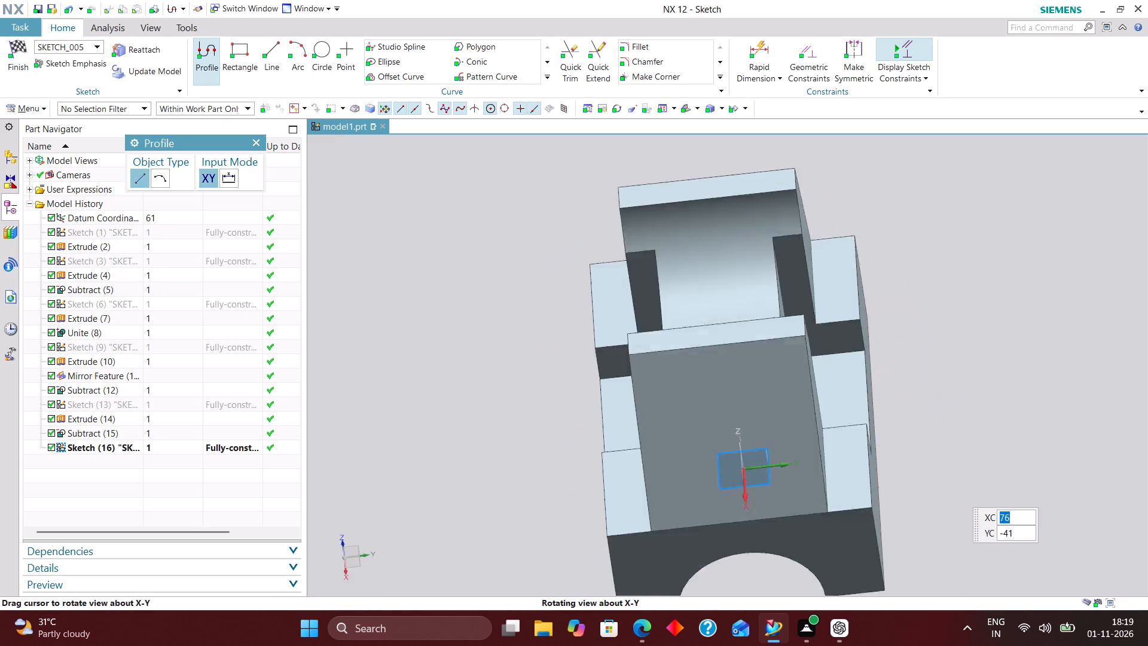
middle_click_drag(854, 440, 859, 482)
right_click_drag(1002, 365, 856, 367)
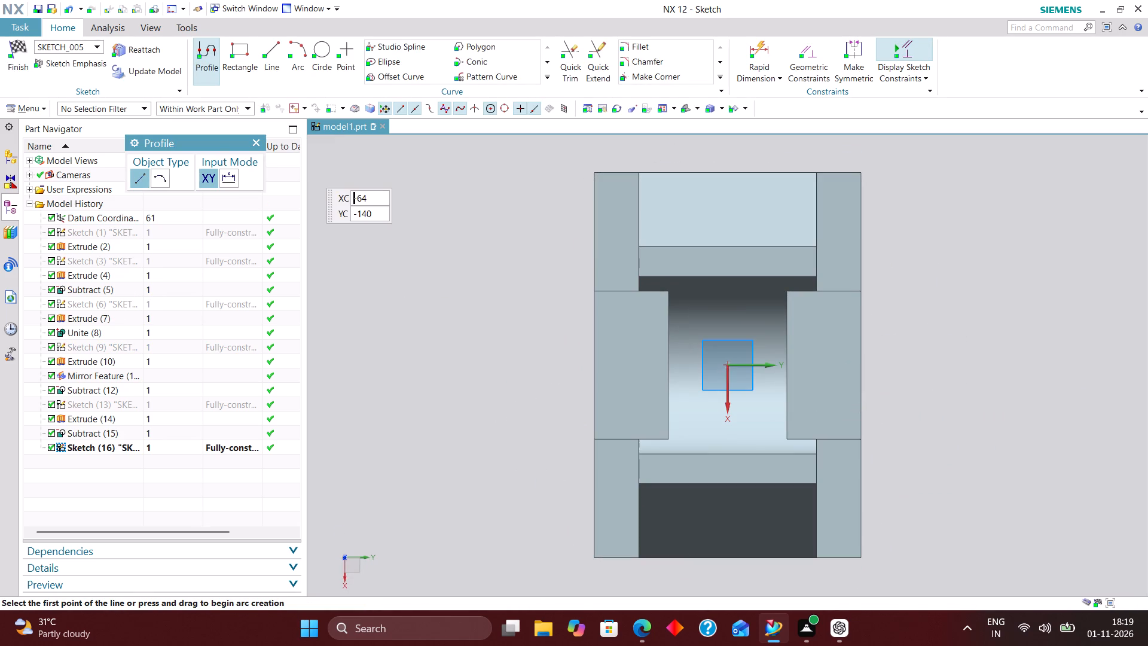
left_click(242, 53)
left_click(682, 215)
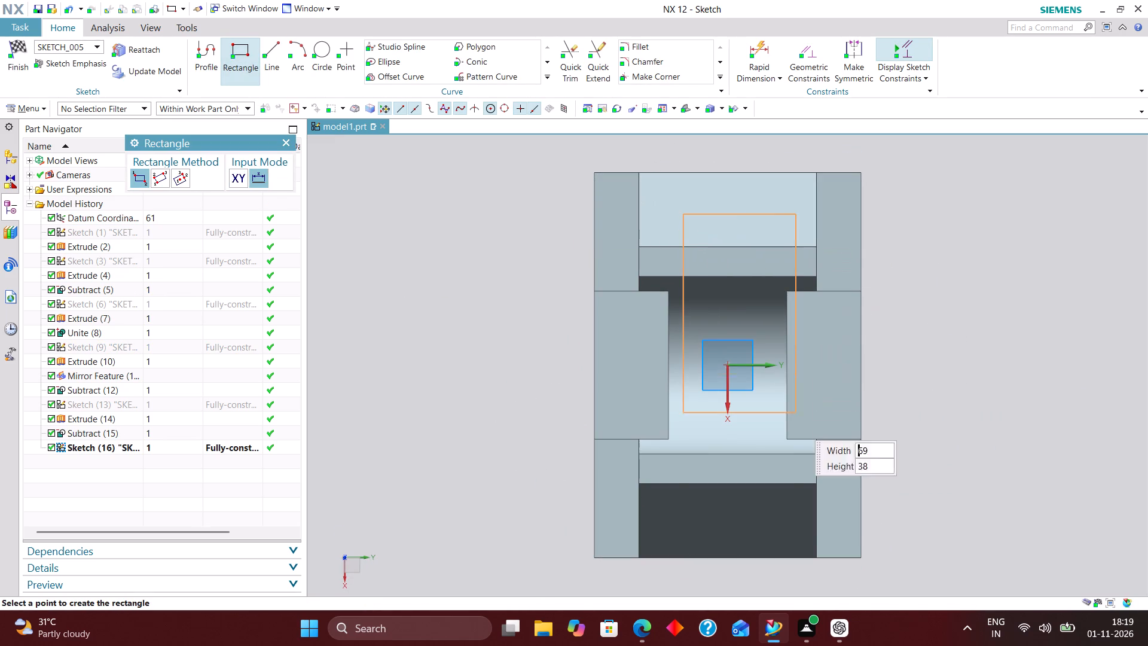
left_click(777, 571)
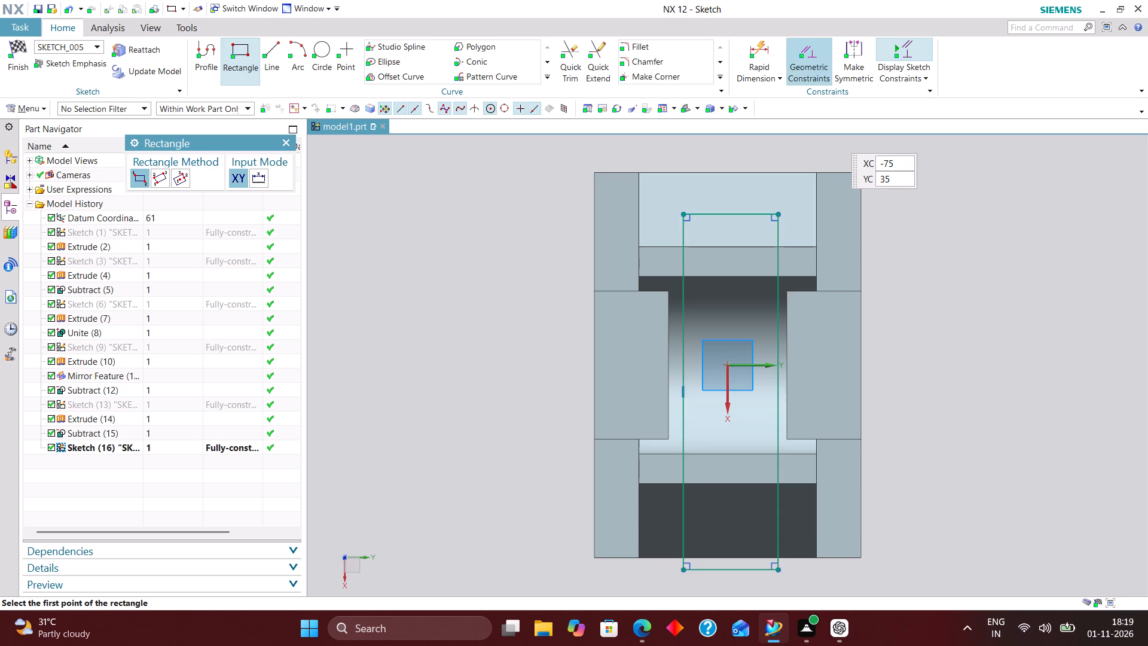
Constrain the midpoint of the rectangle's short edge onto the sketch's X axis.
left_click(806, 55)
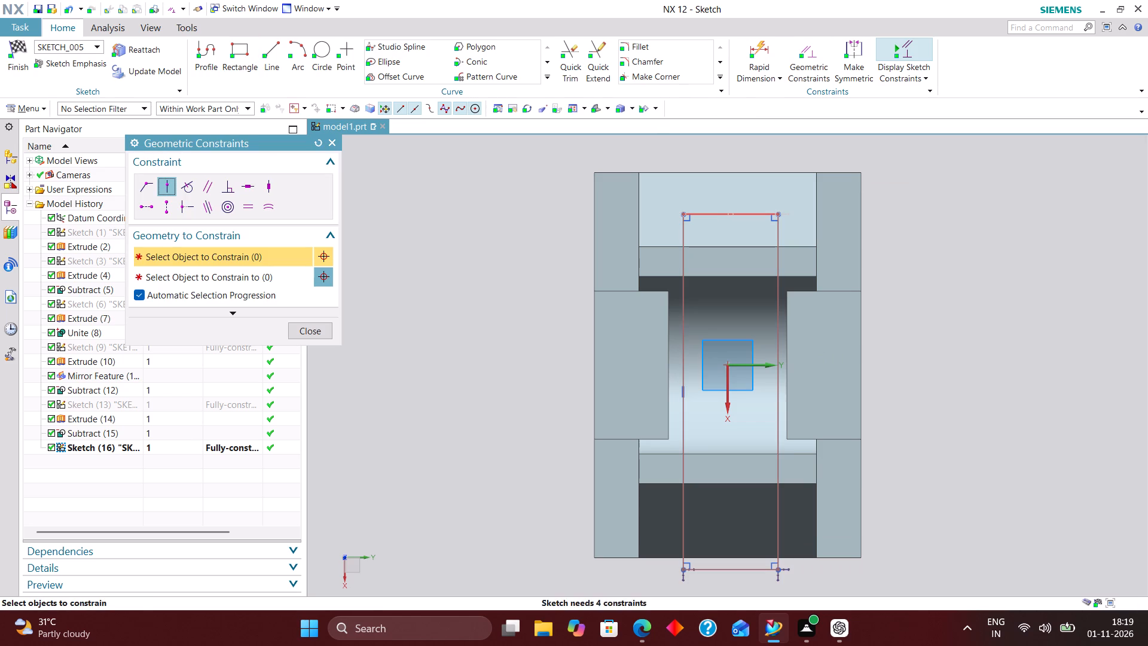
left_click(731, 211)
left_click(729, 390)
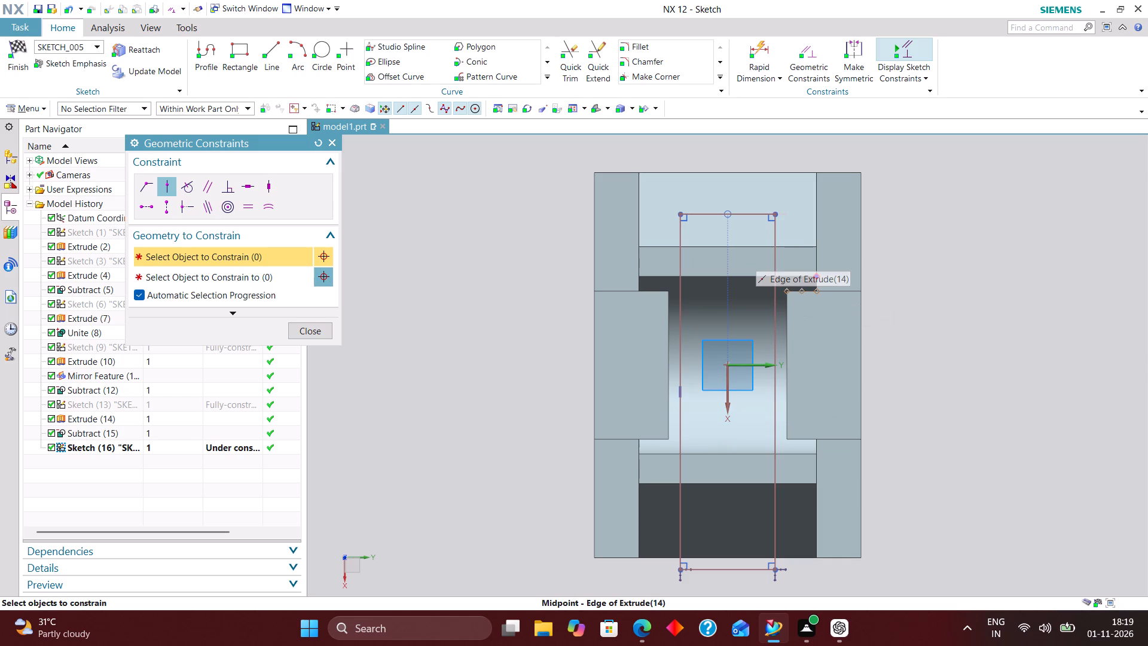
Dimension the rectangle's short edge and set its width to 20 mm.
left_click(762, 49)
scroll(749, 269, "down", 3)
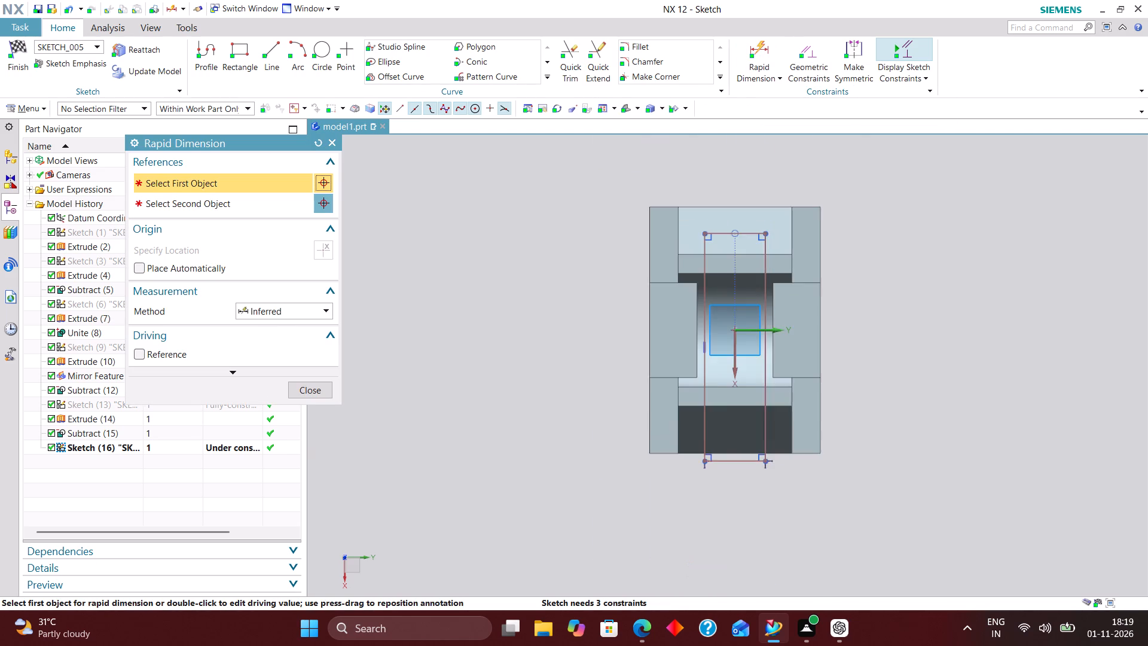
scroll(746, 410, "up", 5)
left_click(771, 517)
left_click(718, 571)
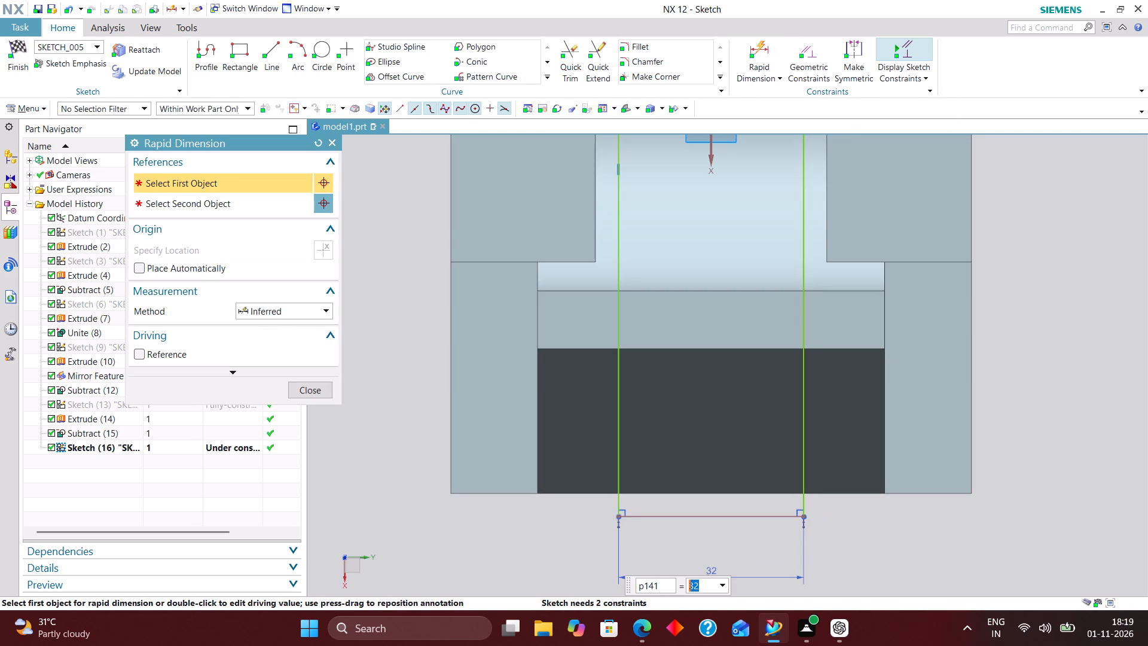
type("20")
key("Return")
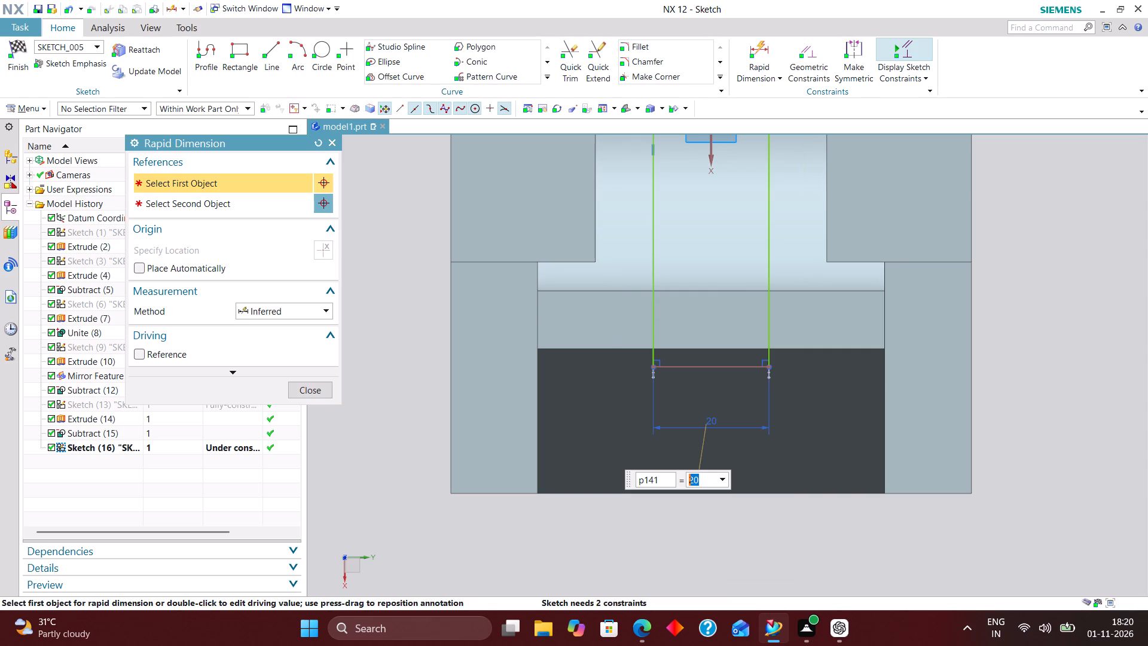
Constrain the midpoint of the rectangle's long edge onto the sketch's Y axis.
scroll(880, 479, "down", 2)
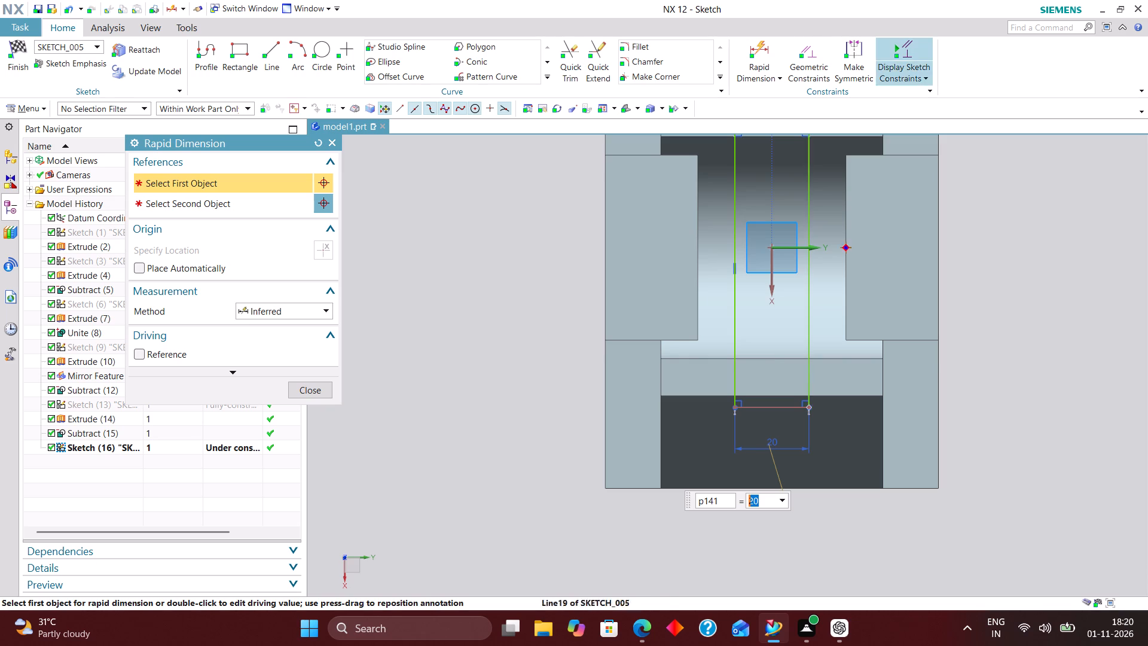
left_click(813, 53)
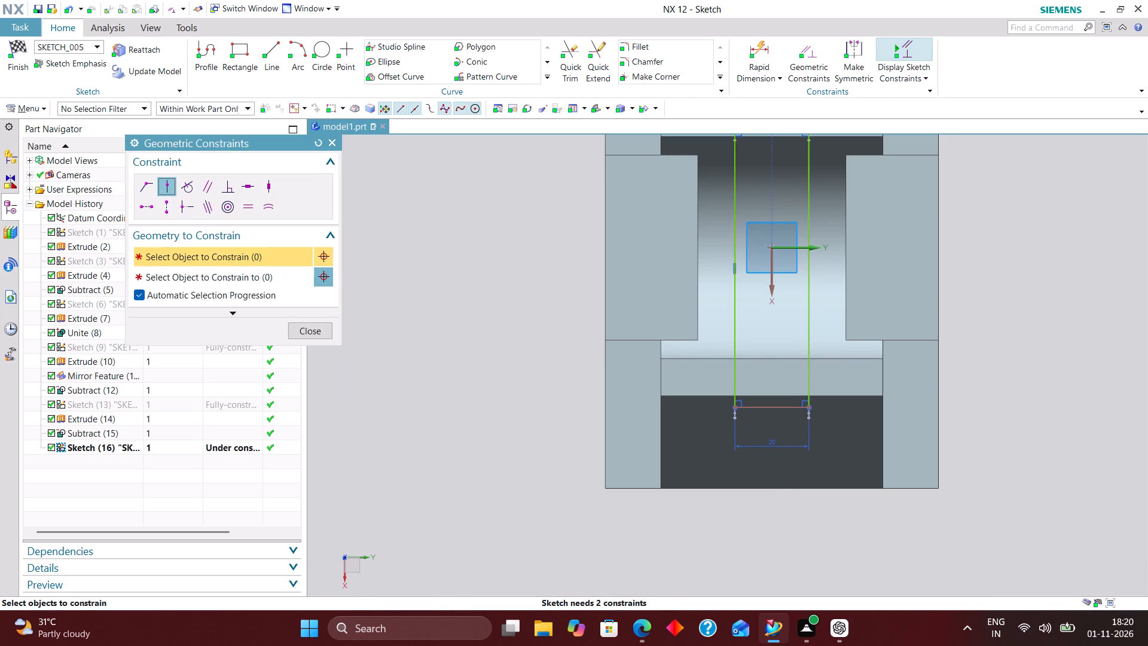
left_click(737, 269)
left_click(792, 245)
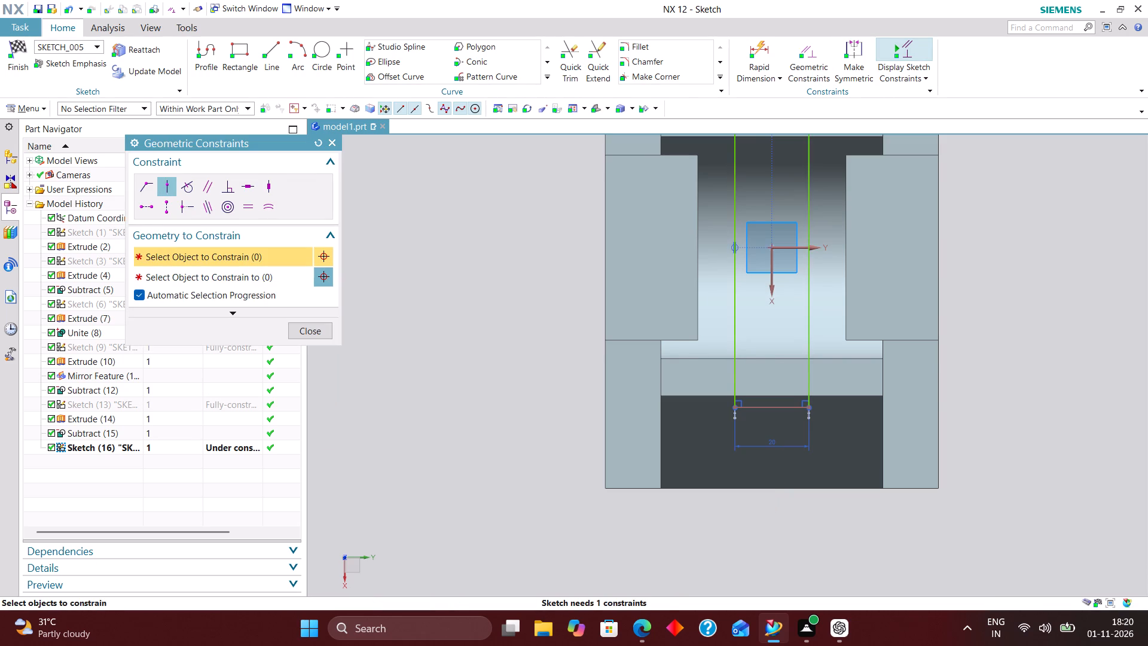
Dimension the rectangle's long edge using the Inferred method and set its length to 100 mm.
scroll(813, 303, "down", 2)
left_click(759, 47)
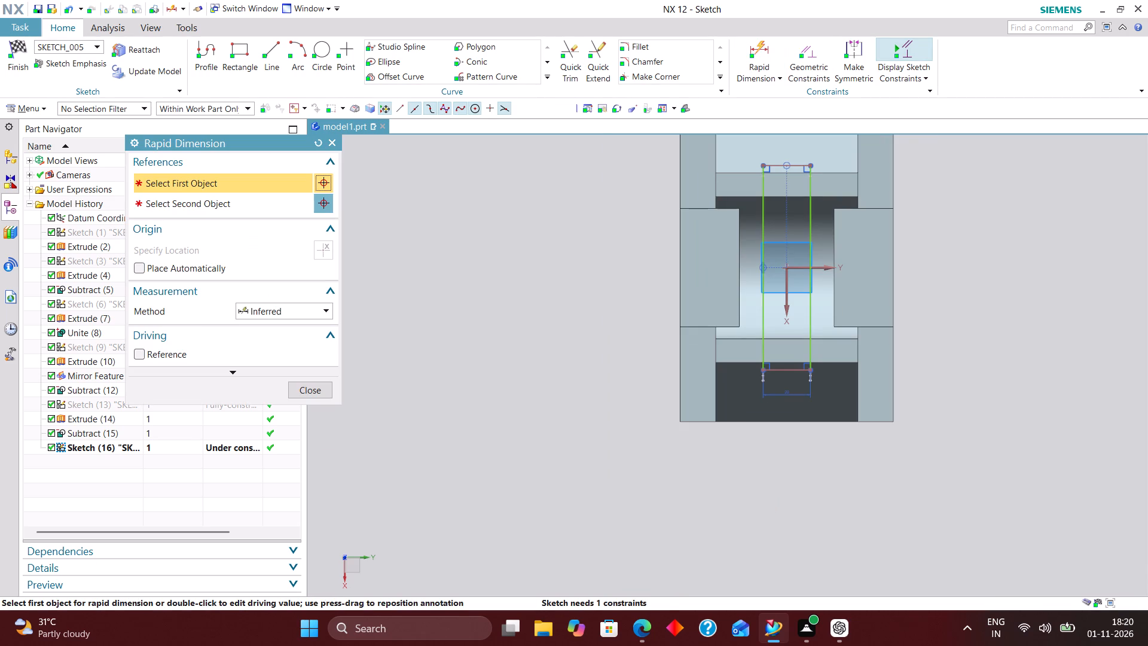
left_click(809, 322)
left_click(951, 287)
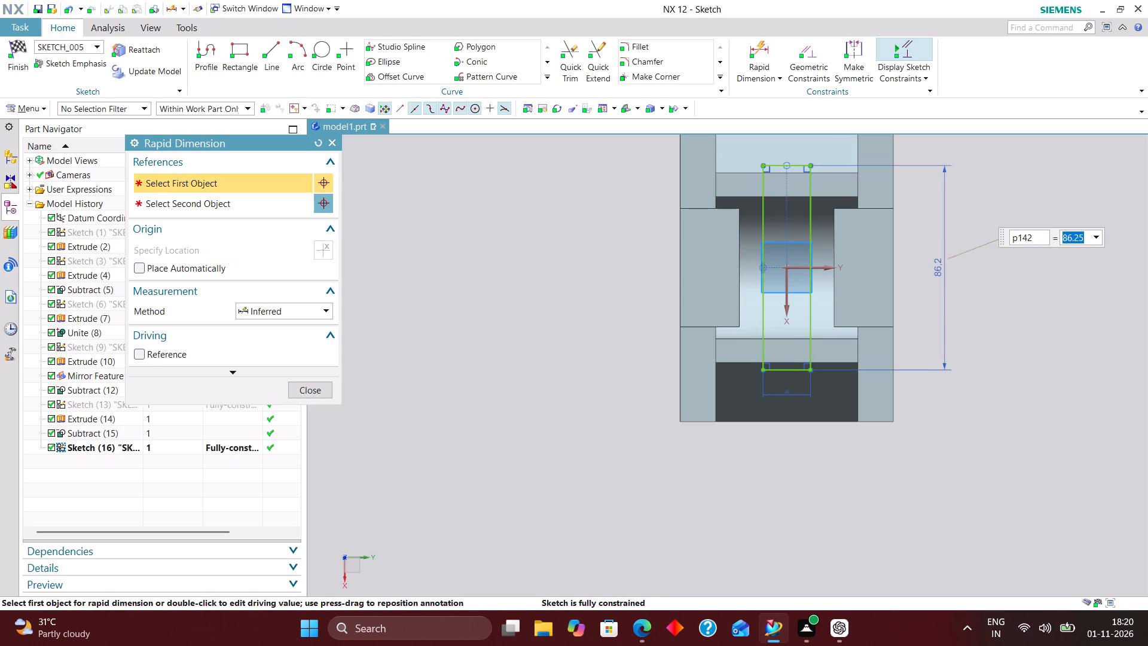
key("1")
type("00")
key("Return")
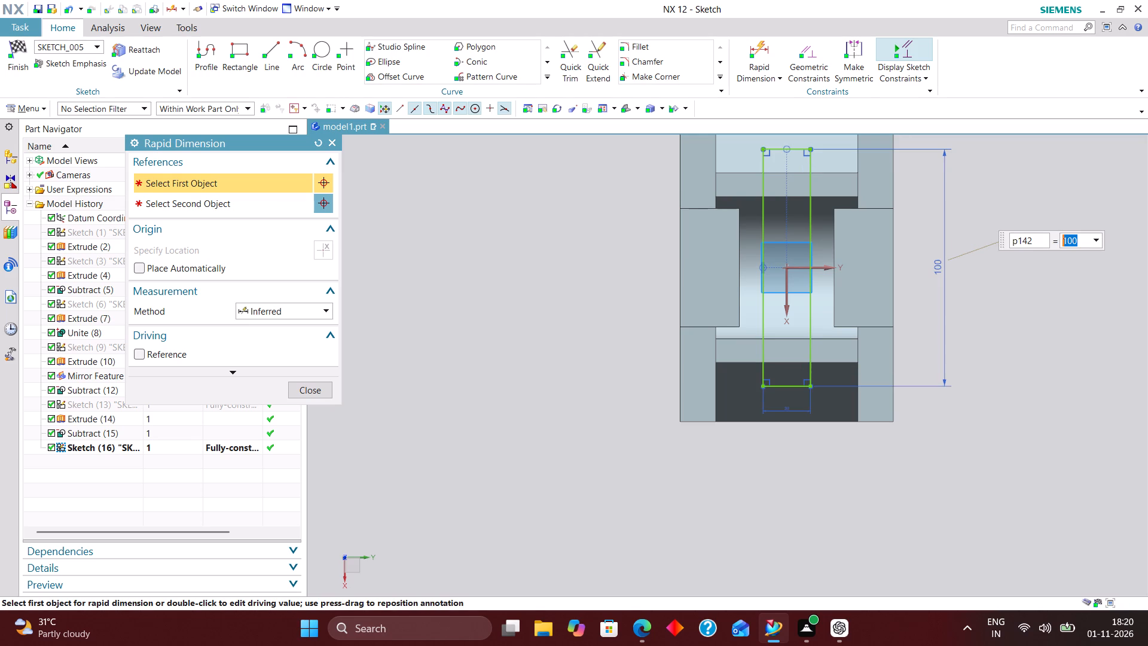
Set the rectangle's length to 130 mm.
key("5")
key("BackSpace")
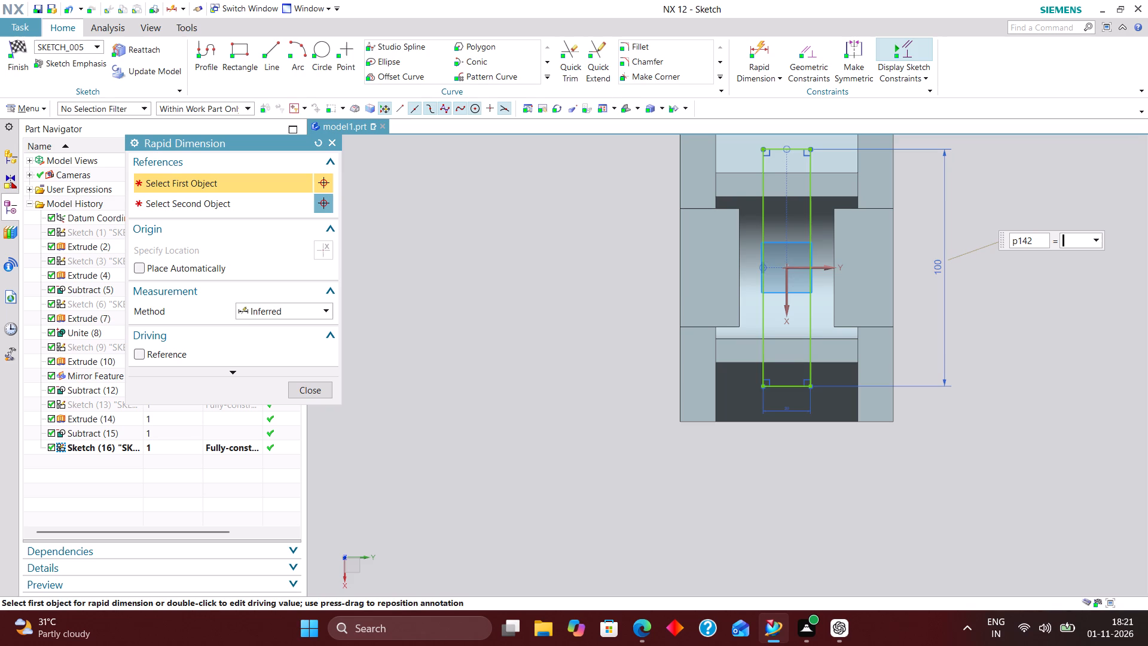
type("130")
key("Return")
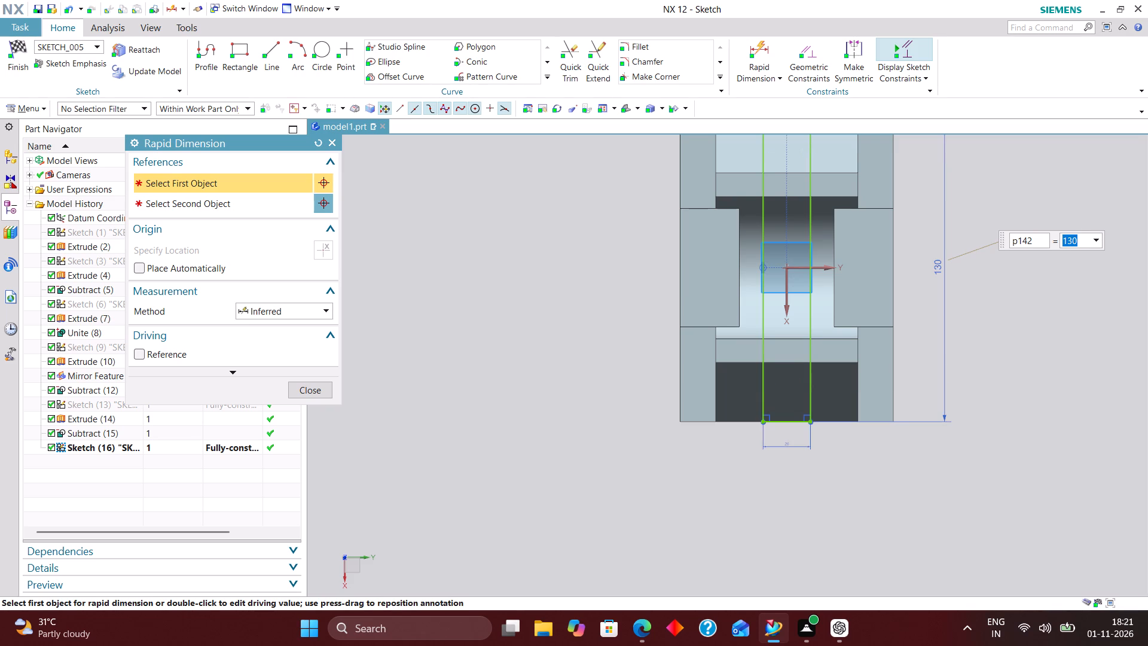
Set the rectangle's length to 140 mm.
type("140")
key("Return")
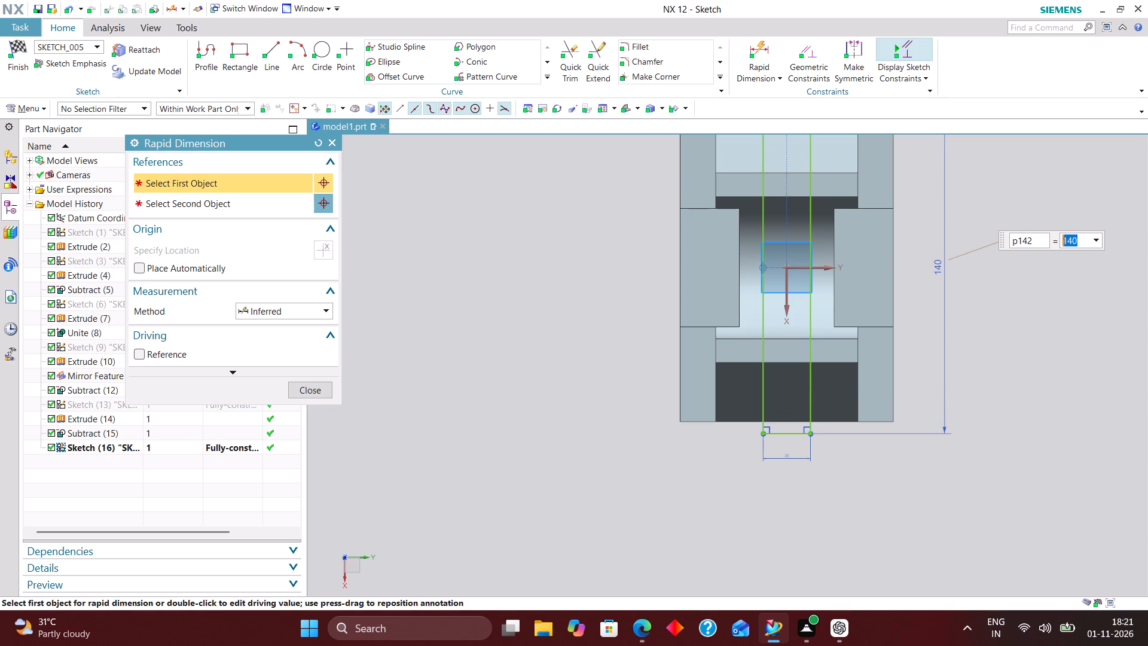
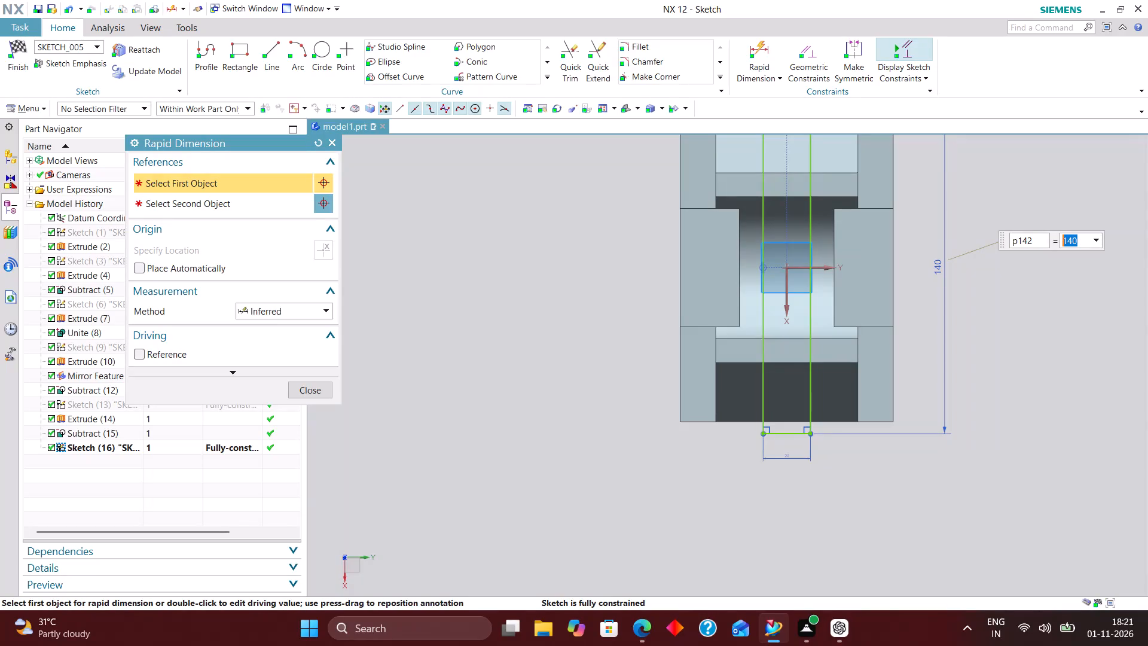
Finish the rectangle sketch and return to the solid model.
left_click(320, 394)
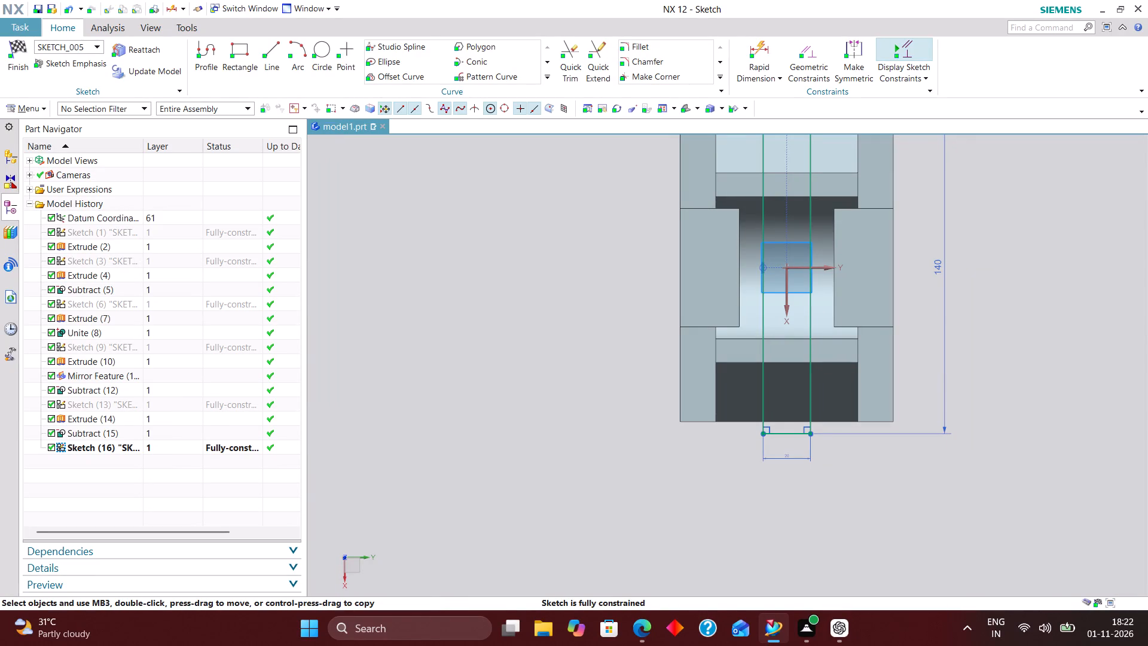
left_click(13, 50)
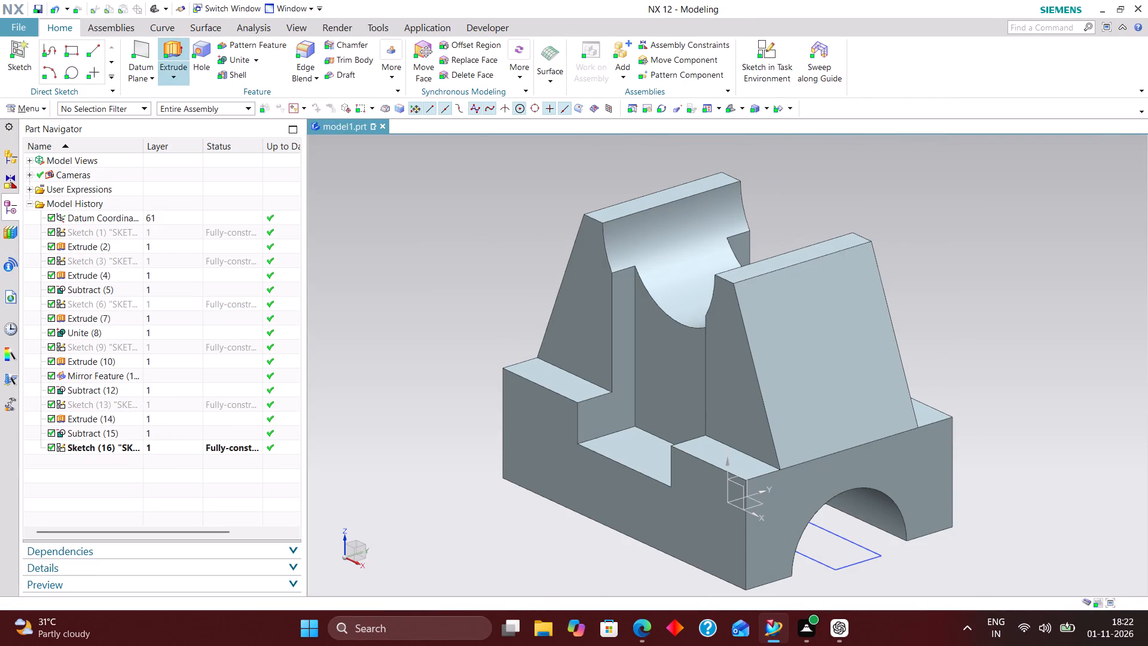
Extrude the rectangle upward without a Boolean, starting slightly above the base block's top face and ending at 104 mm.
left_click(170, 48)
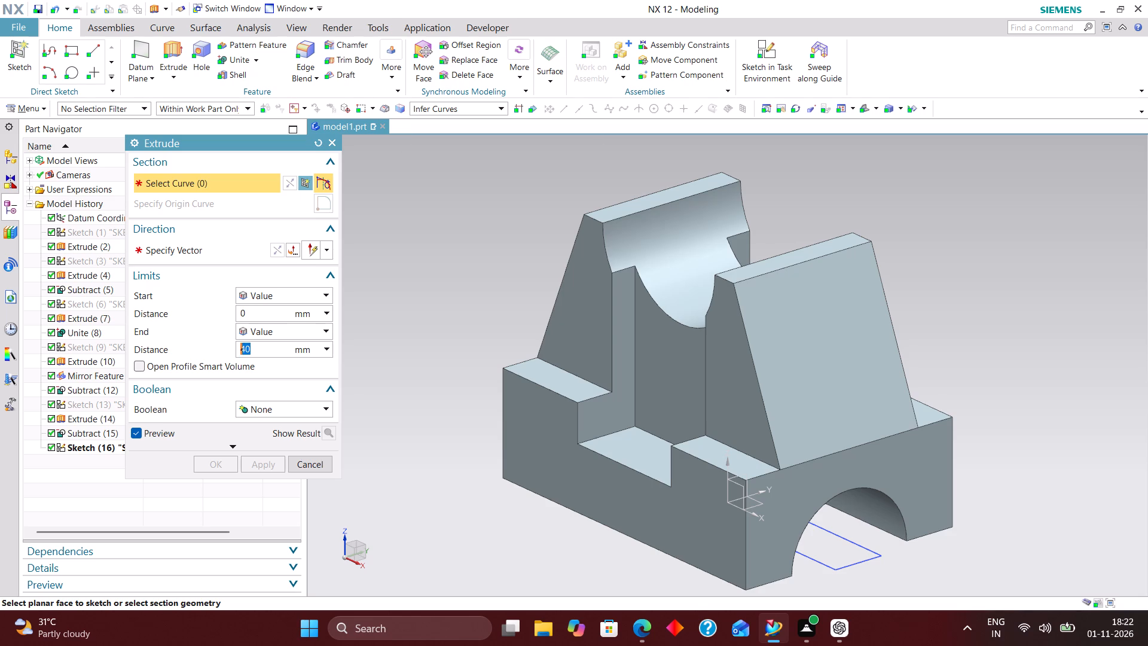
left_click(860, 566)
left_click_drag(726, 389, 755, 214)
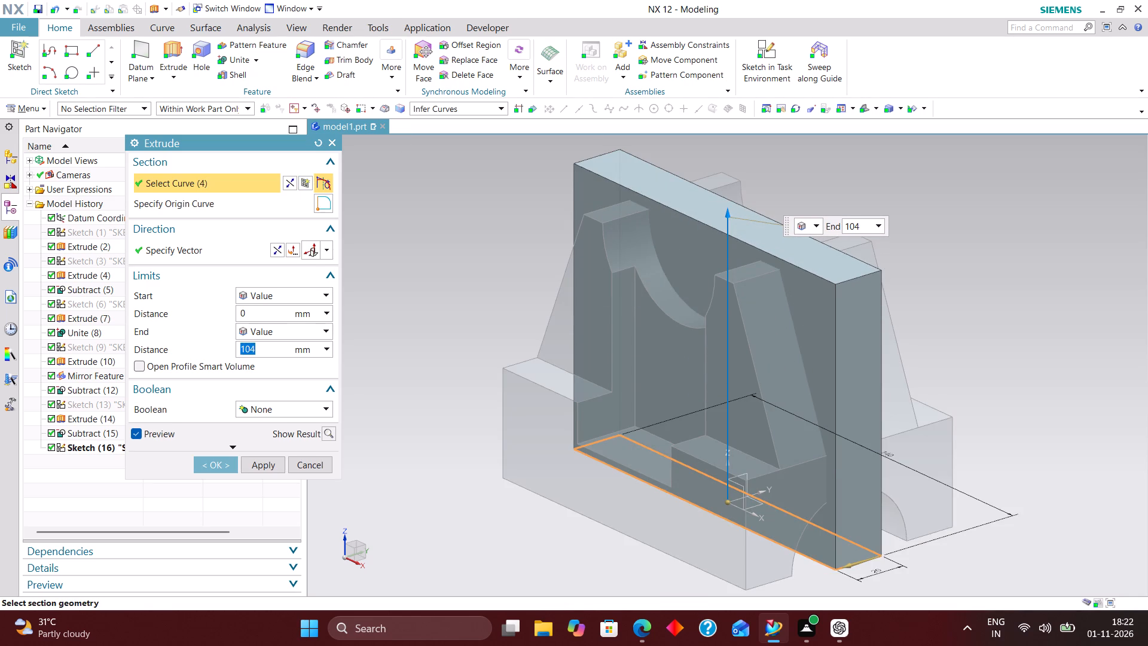
middle_click_drag(1080, 276, 1042, 265)
right_click_drag(1085, 251, 948, 261)
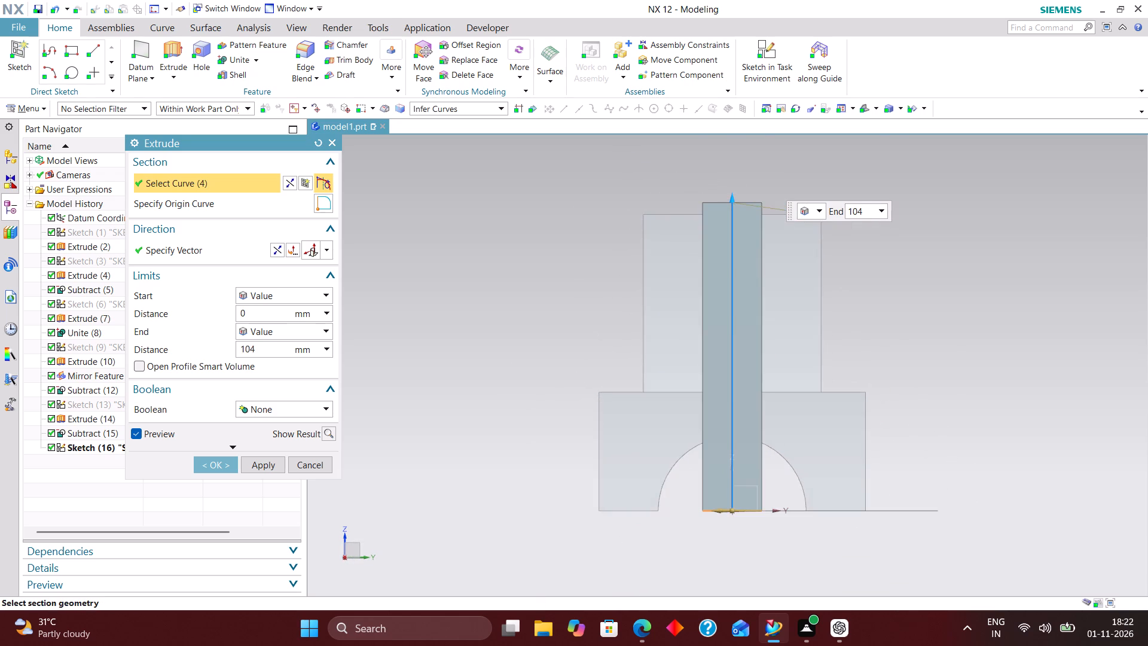
scroll(714, 522, "up", 2)
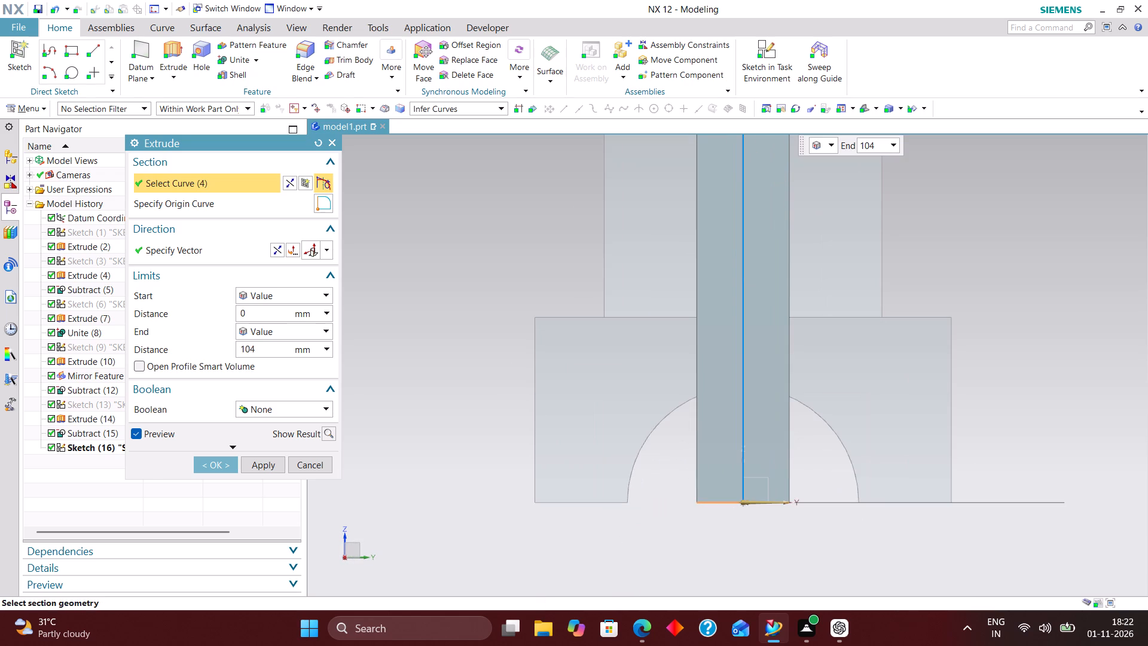
left_click_drag(745, 501, 759, 291)
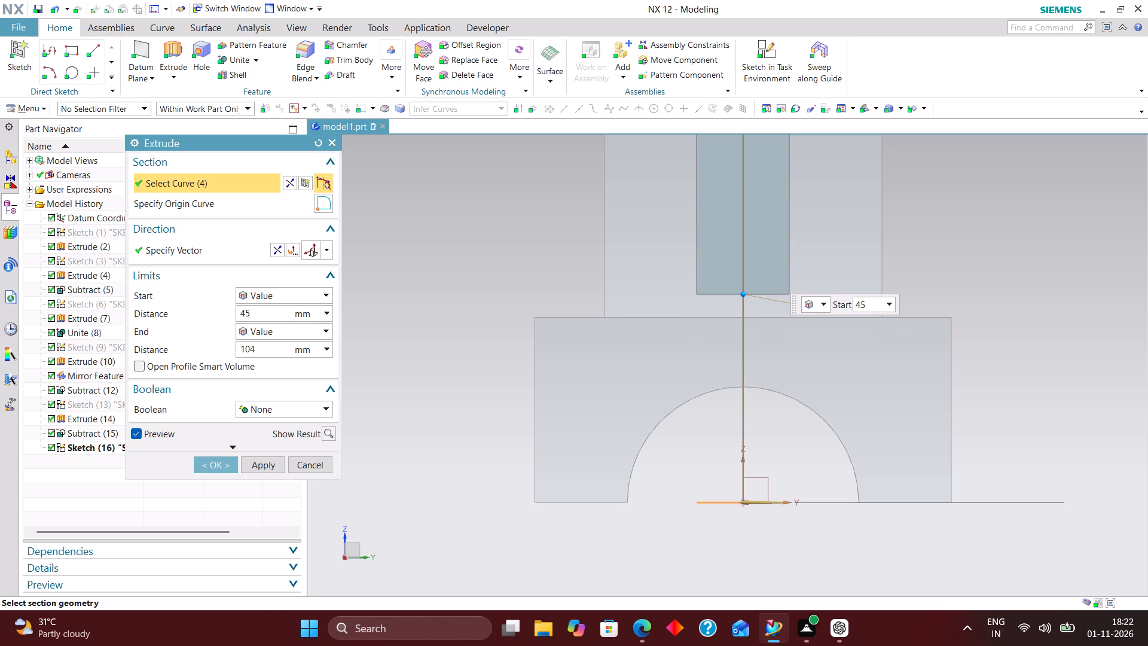
left_click_drag(759, 291, 761, 258)
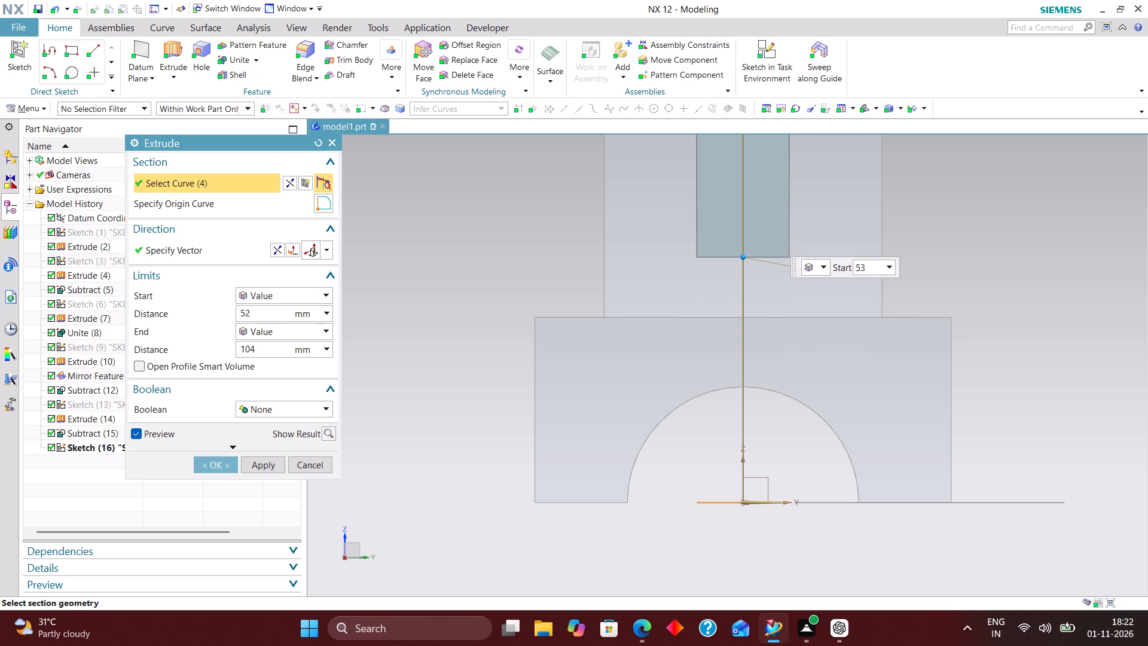
left_click_drag(761, 258, 762, 269)
left_click(212, 461)
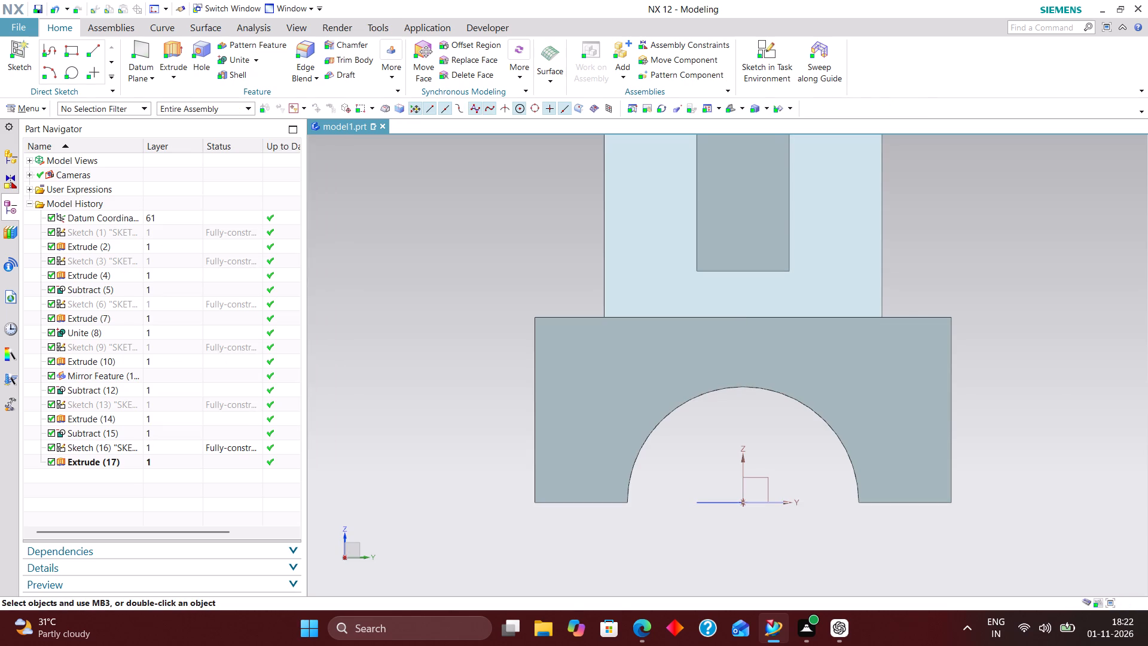
Subtract the extruded rectangular block from the bracket body to cut a lengthwise slot through the uprights.
middle_click_drag(722, 447, 772, 437)
scroll(769, 435, "up", 1)
scroll(763, 464, "down", 2)
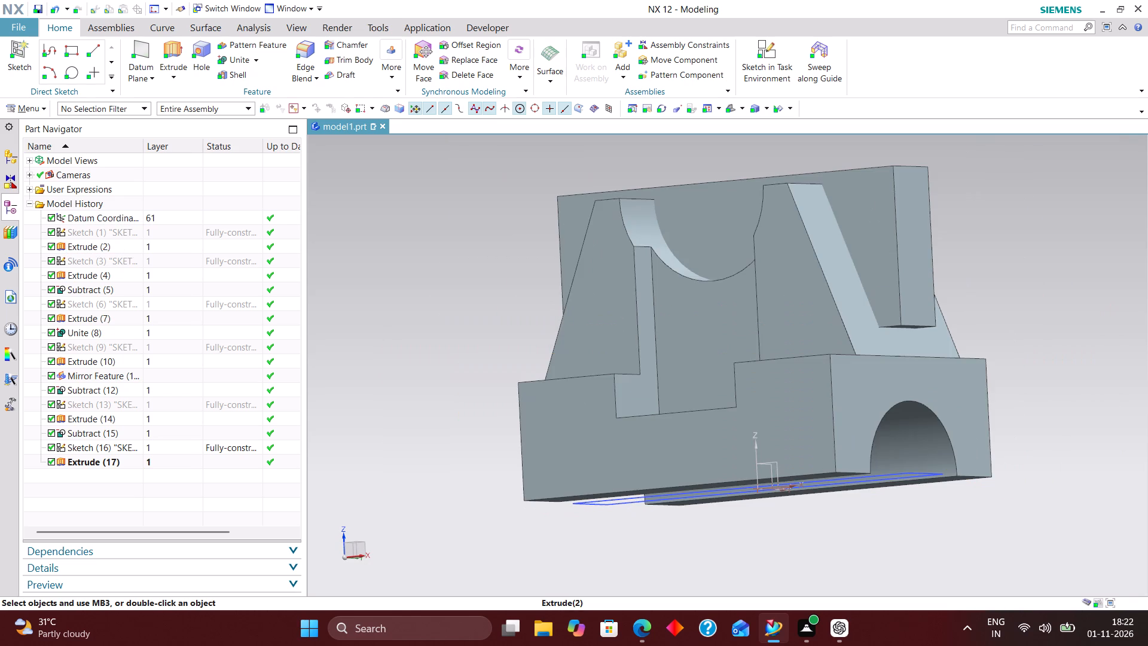
scroll(1022, 263, "up", 2)
scroll(1019, 276, "down", 2)
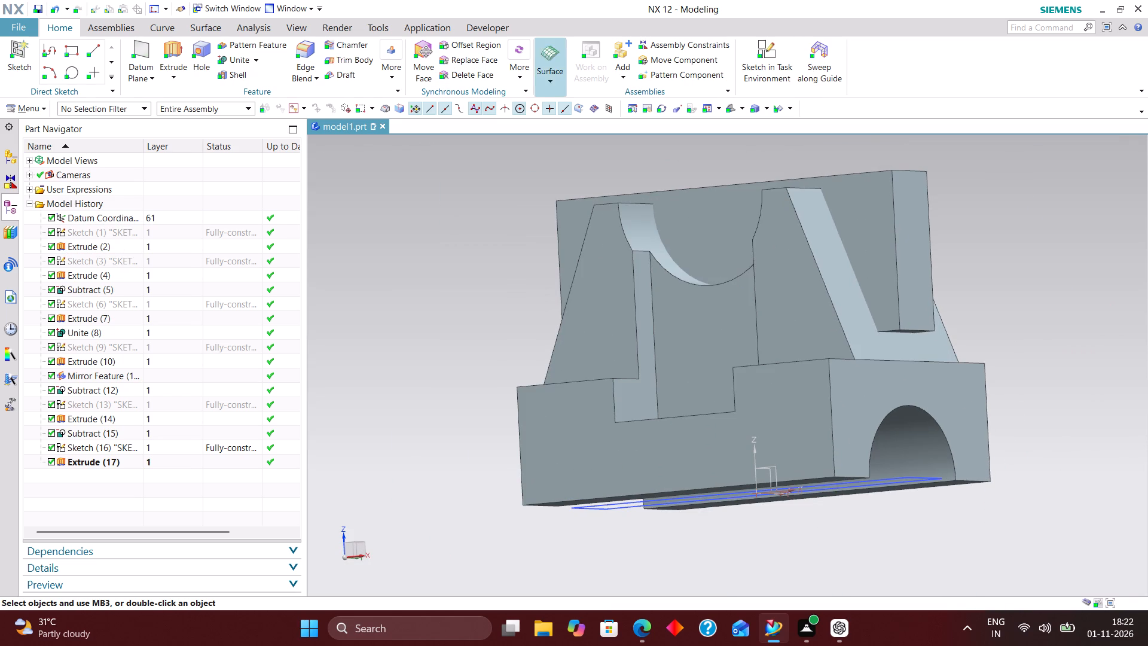
left_click(257, 57)
left_click(269, 90)
left_click(703, 430)
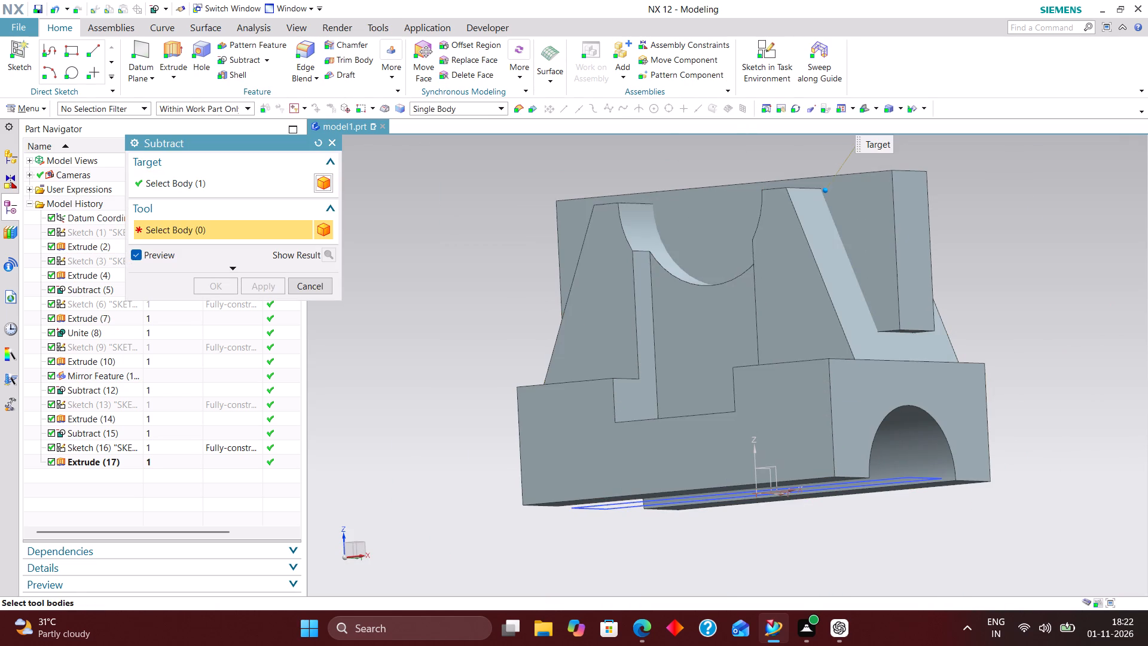
left_click(872, 212)
middle_click_drag(984, 219, 973, 274)
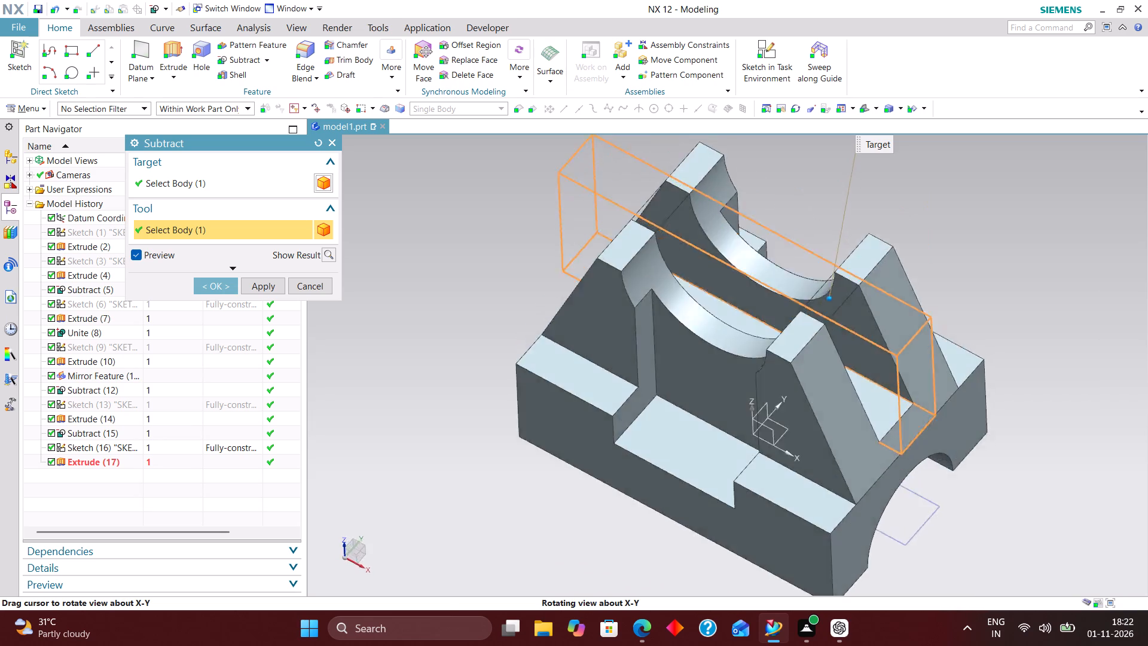
middle_click_drag(973, 274, 954, 252)
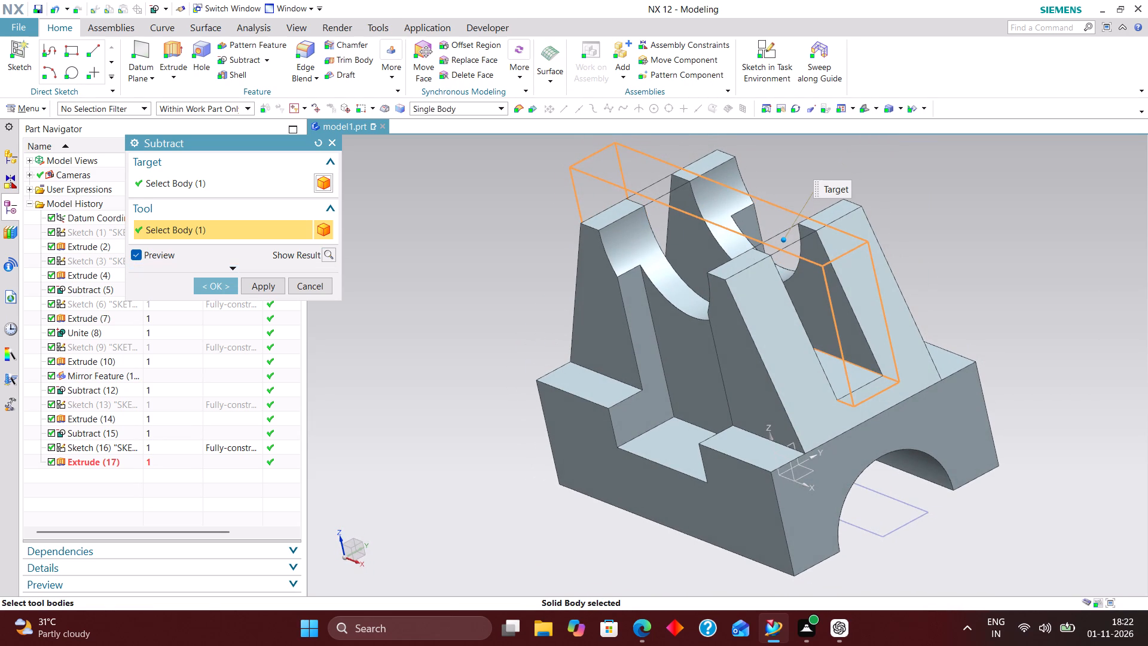
left_click(211, 290)
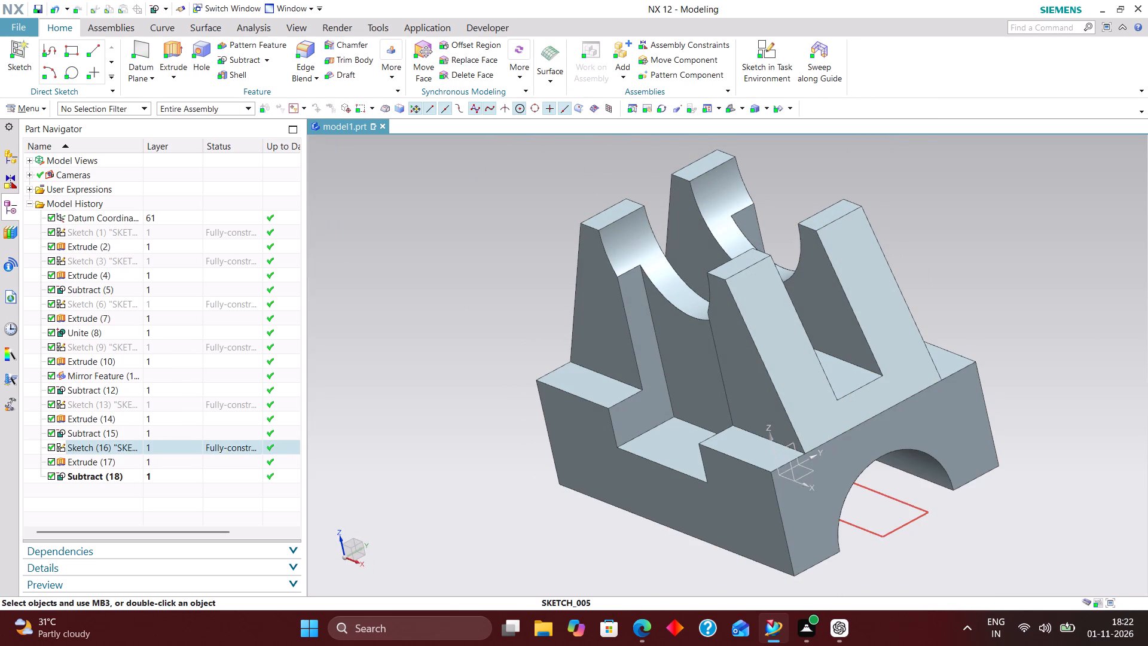
Hide the rectangle sketch beneath the bracket and show the model in isometric view.
right_click_drag(916, 520, 922, 559)
left_click(729, 112)
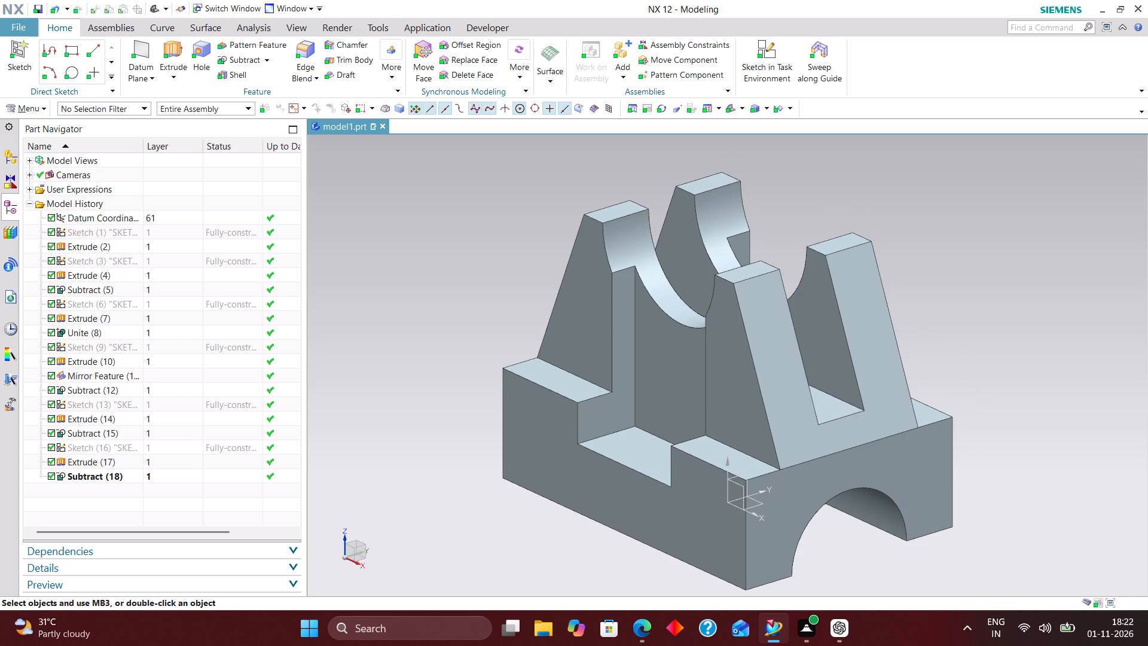
key("End")
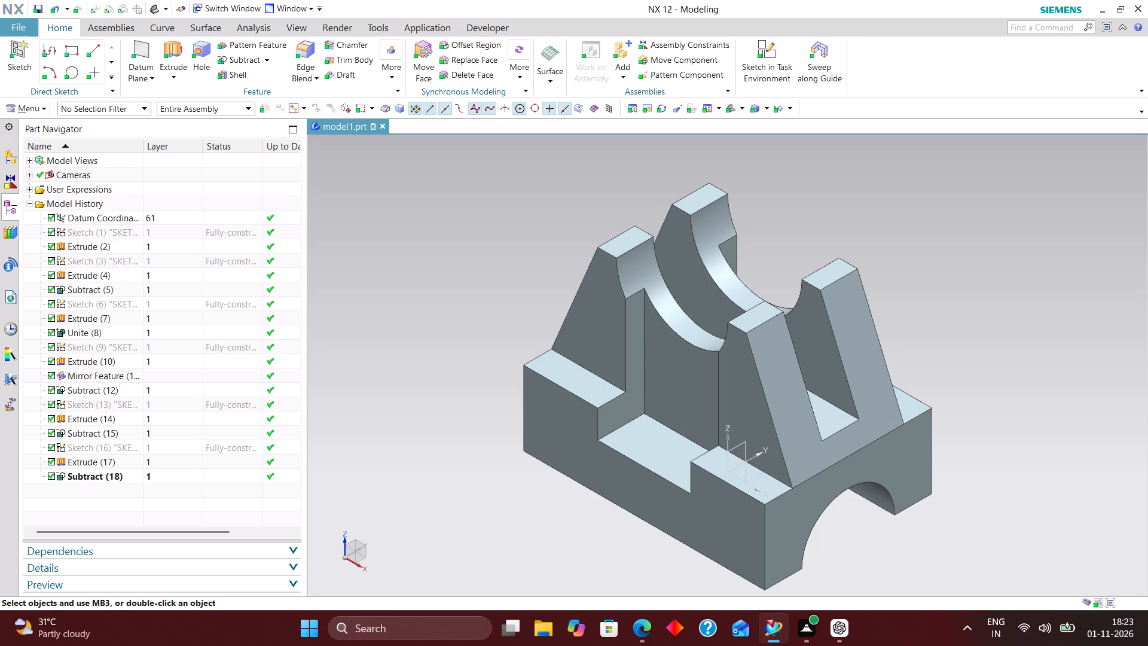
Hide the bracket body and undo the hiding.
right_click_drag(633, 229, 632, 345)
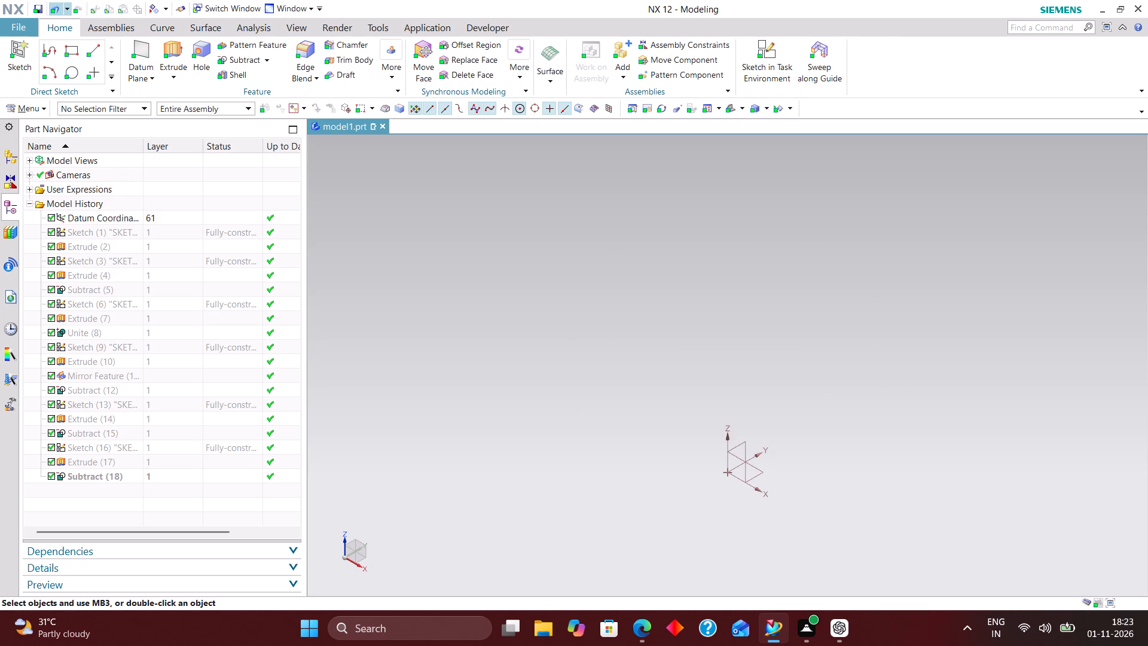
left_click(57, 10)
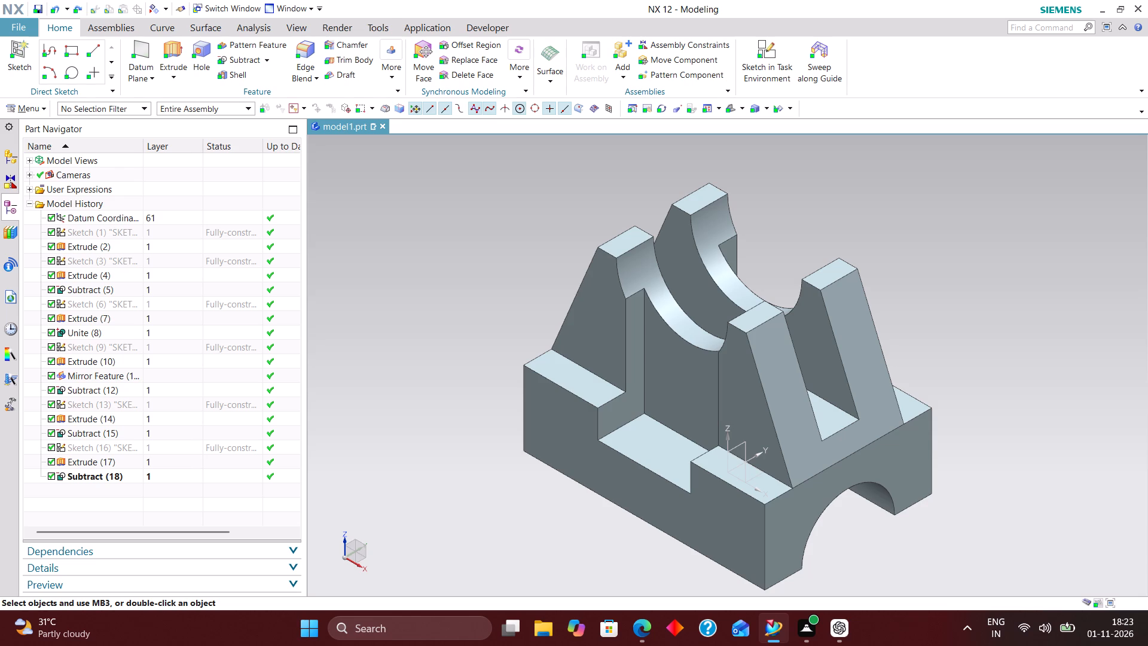
Begin a simple general through-body hole by placing its sketch point on the recessed side face below the saddle.
left_click(207, 47)
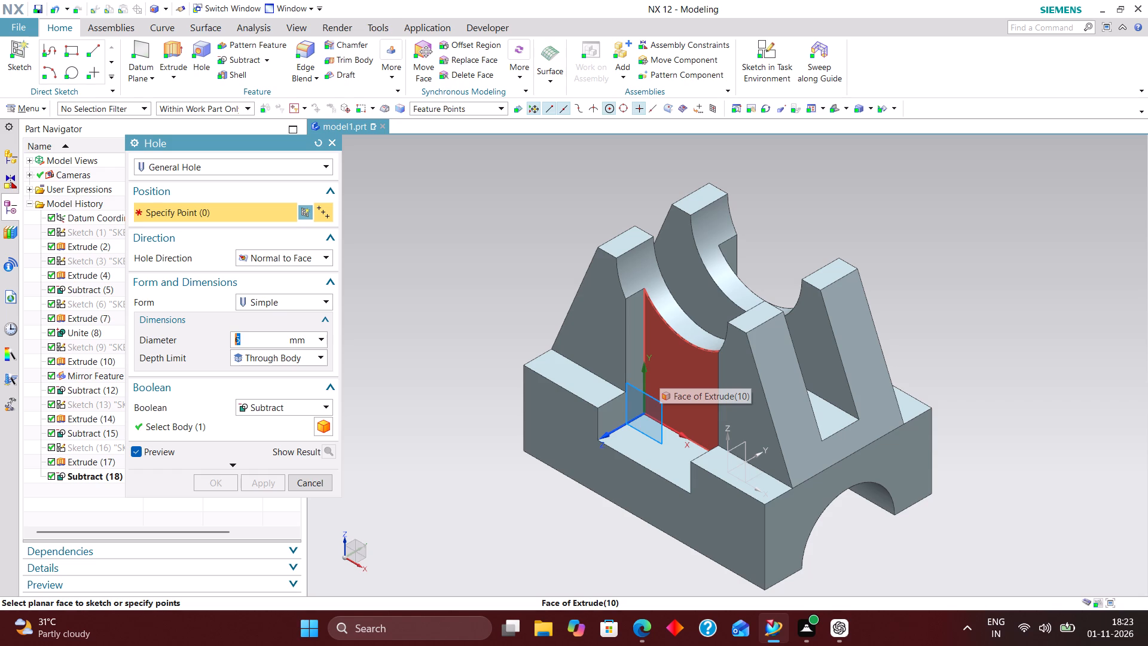
left_click(701, 377)
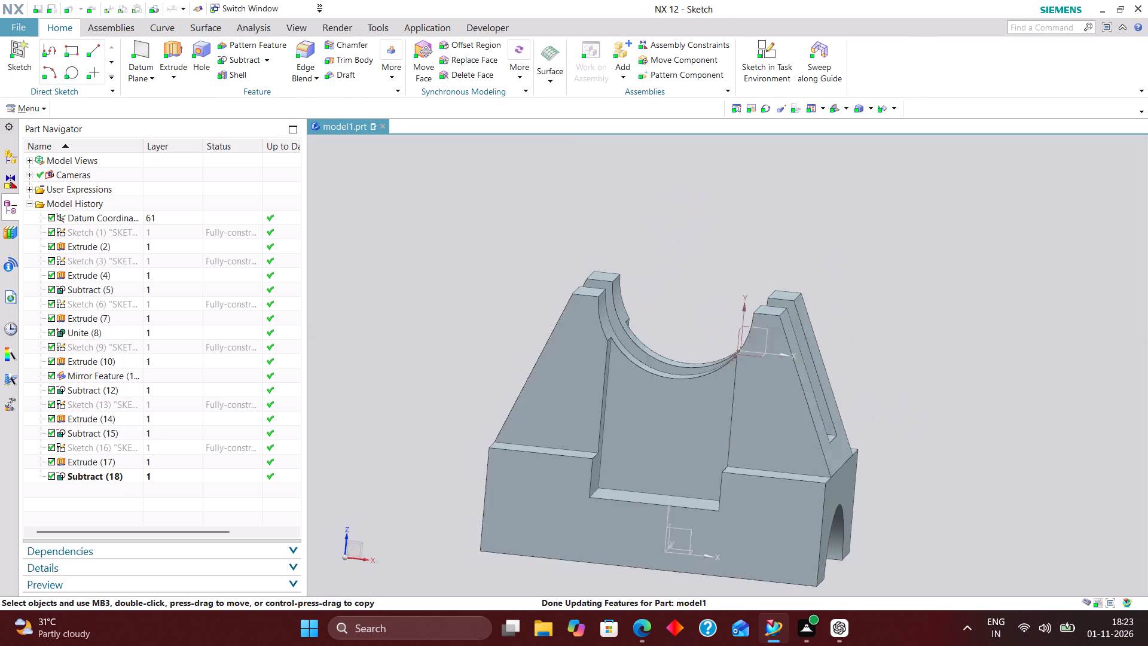
left_click(315, 219)
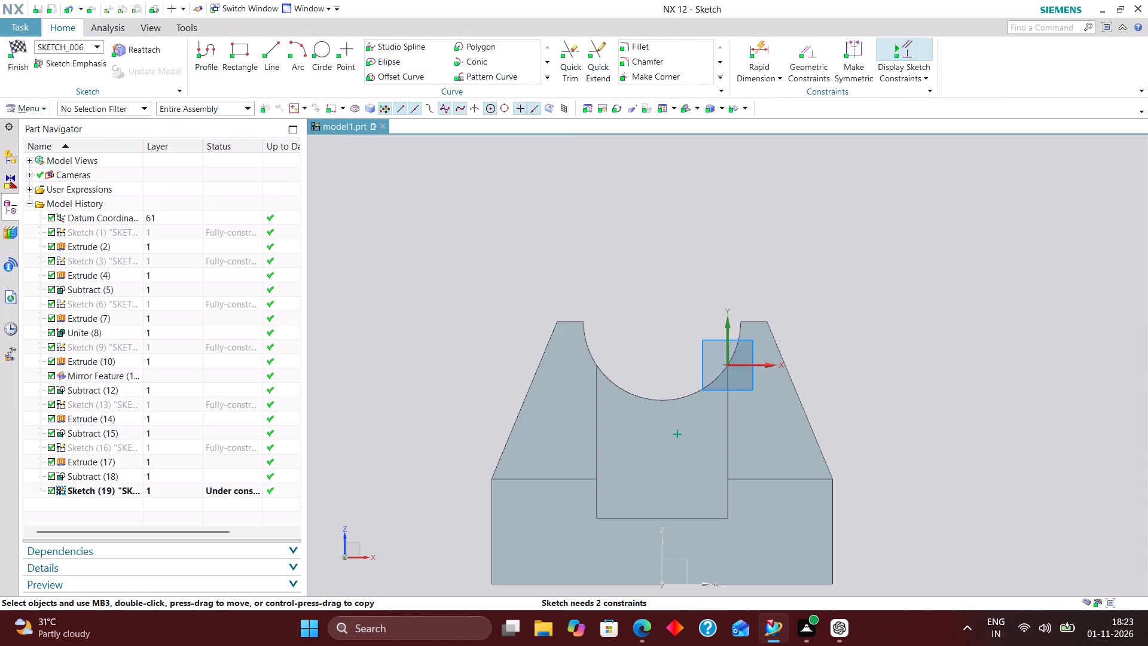
Constrain the hole's sketch point onto the part's vertical Z axis with a Point on Curve constraint.
scroll(597, 132, "down", 4)
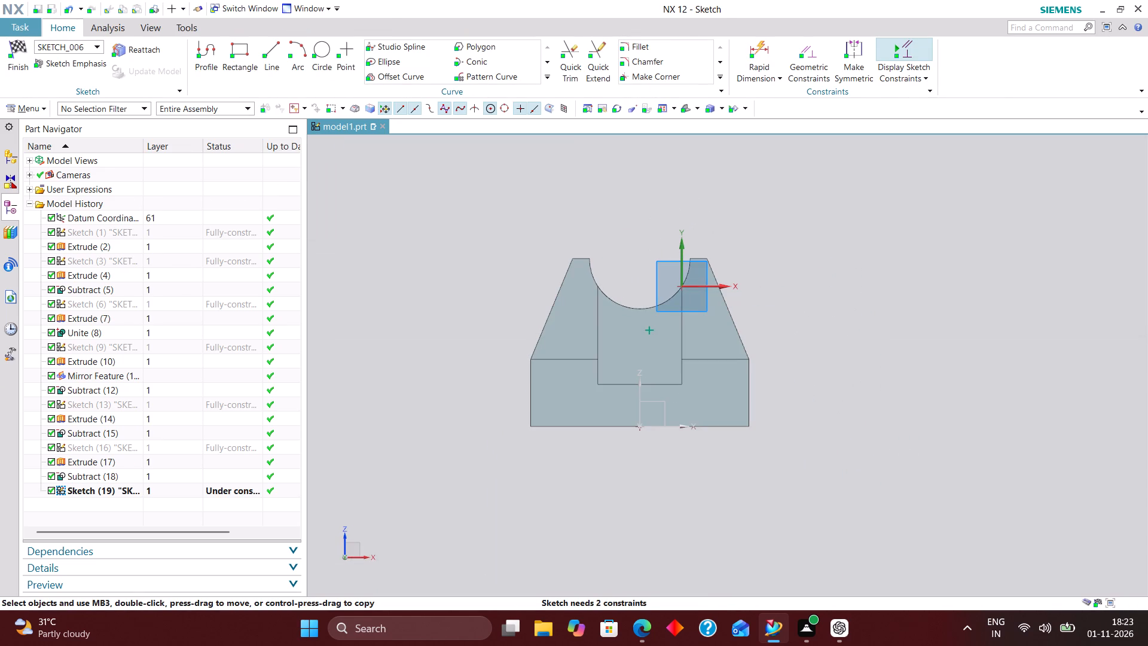
left_click(826, 58)
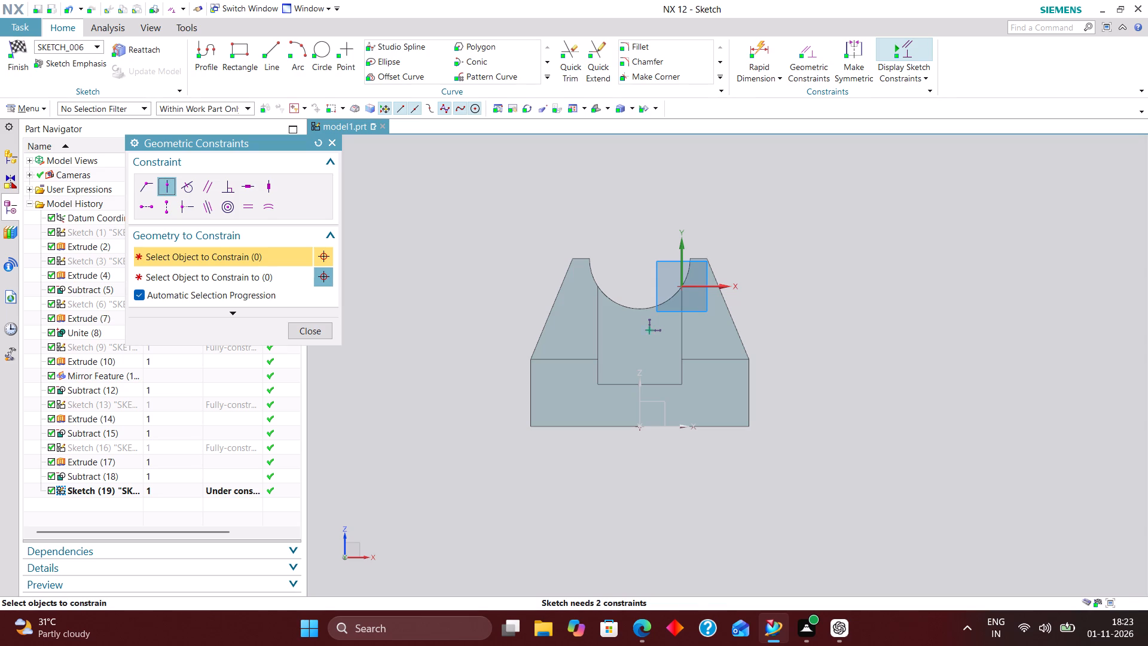
left_click(649, 330)
left_click(638, 375)
Dimension the hole point from the bottom edge of the recess and set the height to 20 mm.
left_click(752, 41)
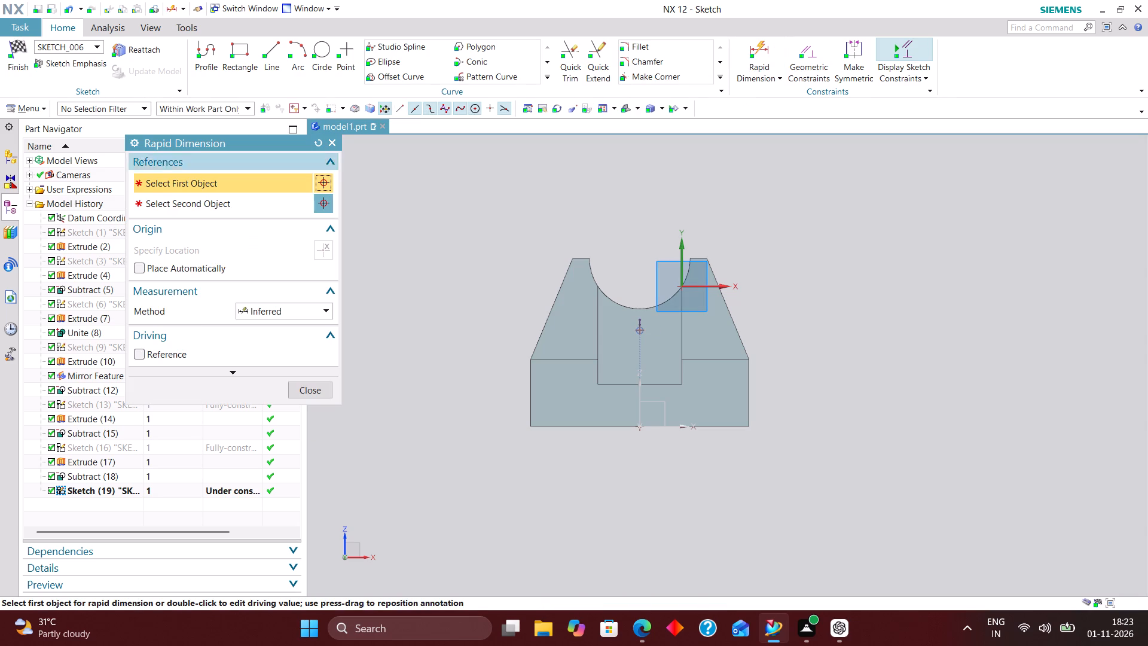
scroll(673, 381, "up", 1)
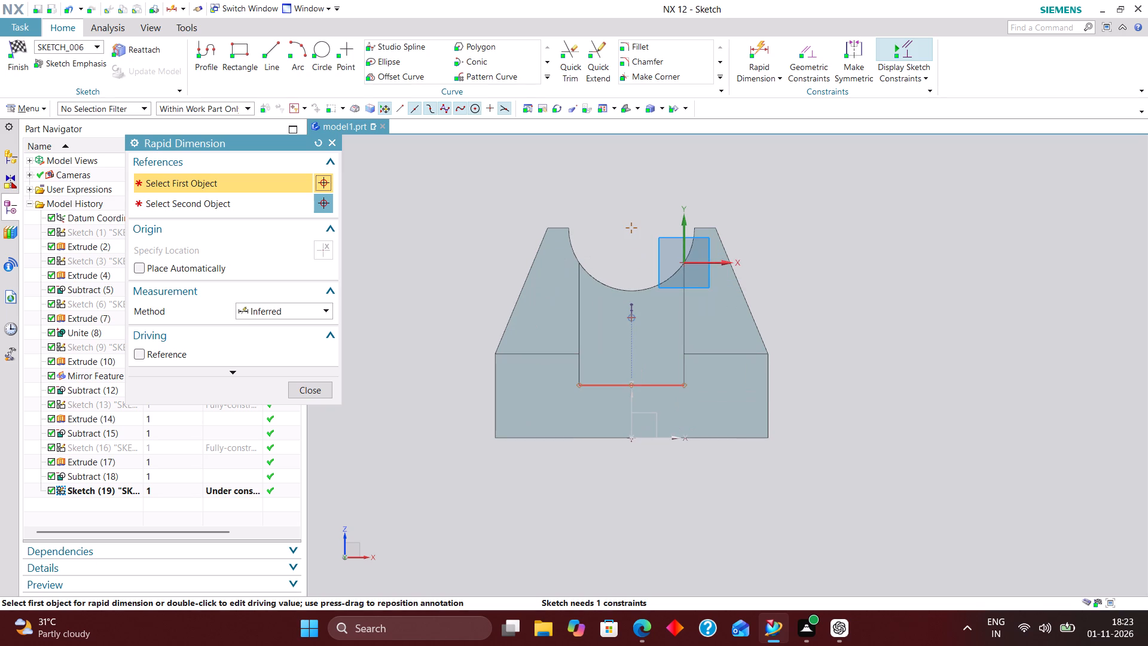
left_click(679, 386)
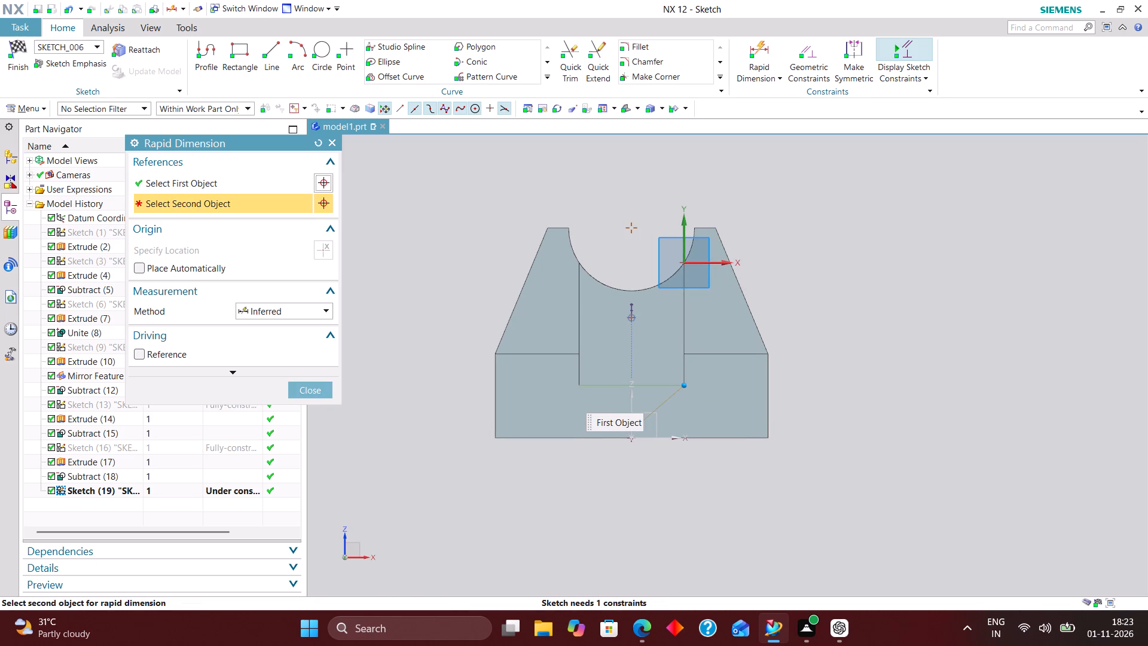
left_click(632, 317)
left_click(872, 353)
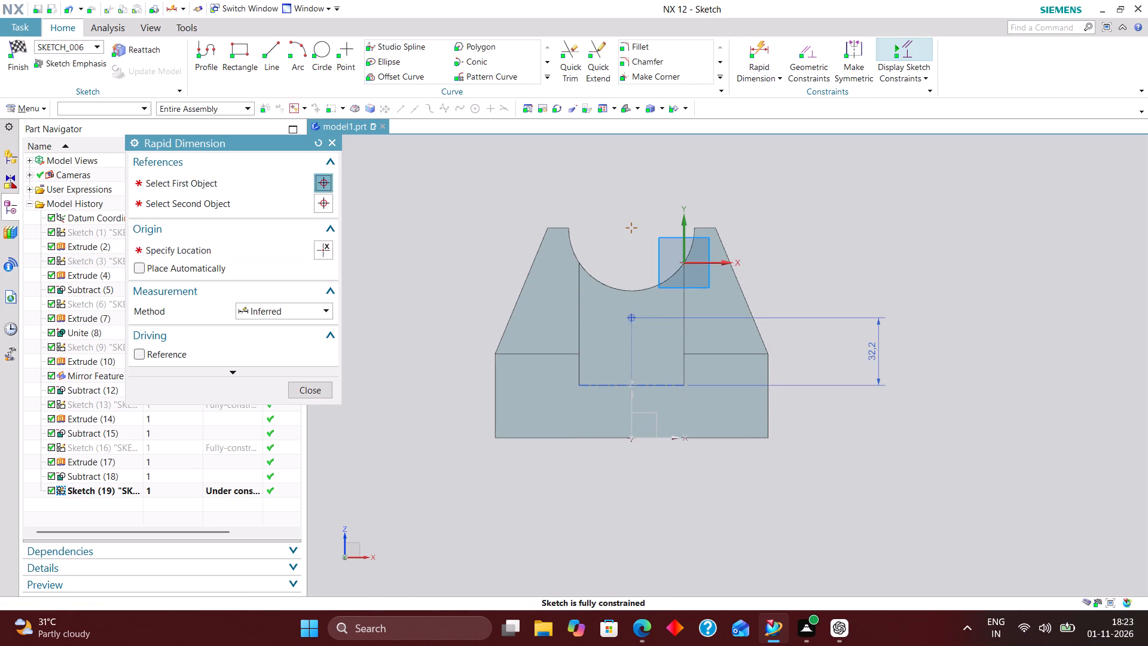
key("2")
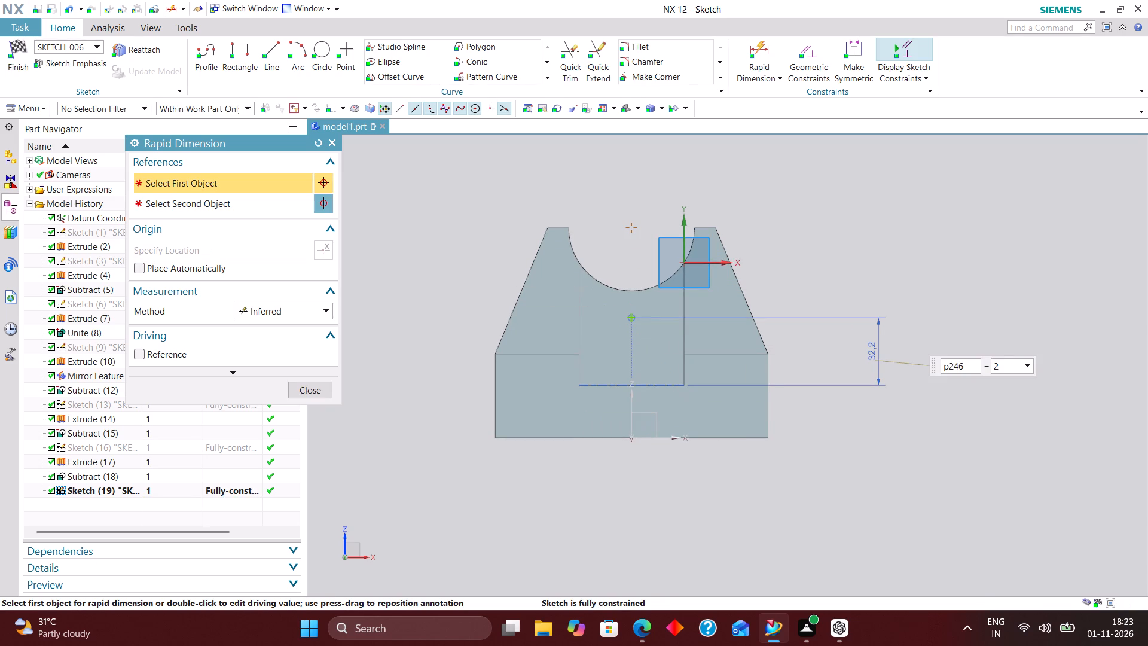
key("0")
key("Return")
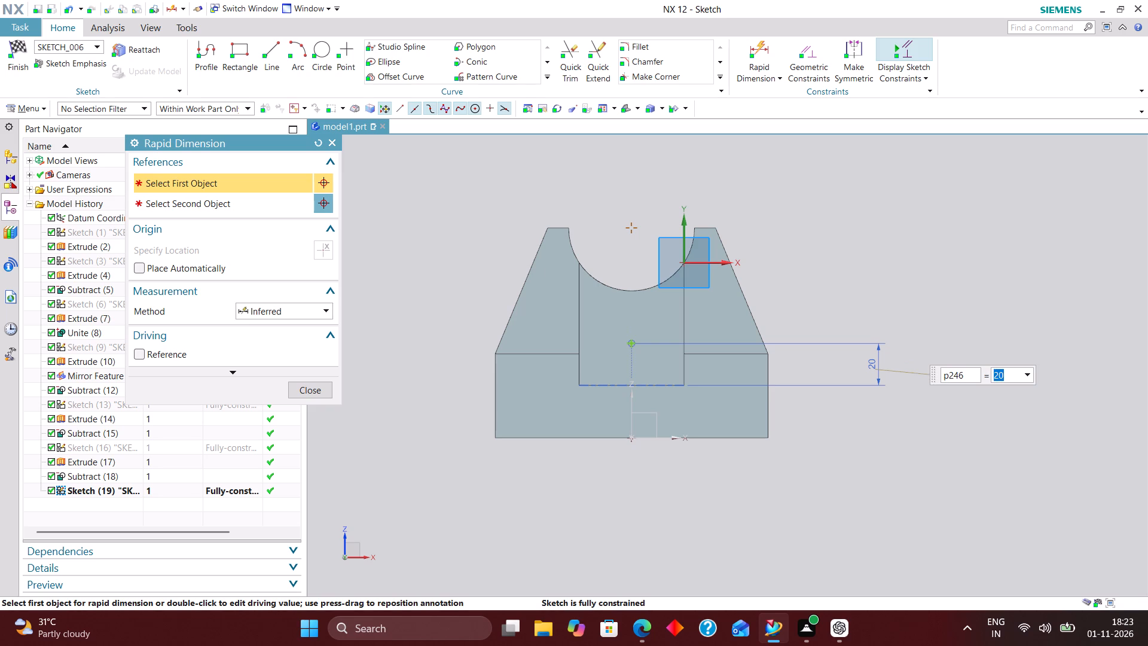
Add a horizontal dimension between the recess's left vertical edge and the hole point.
scroll(600, 410, "up", 3)
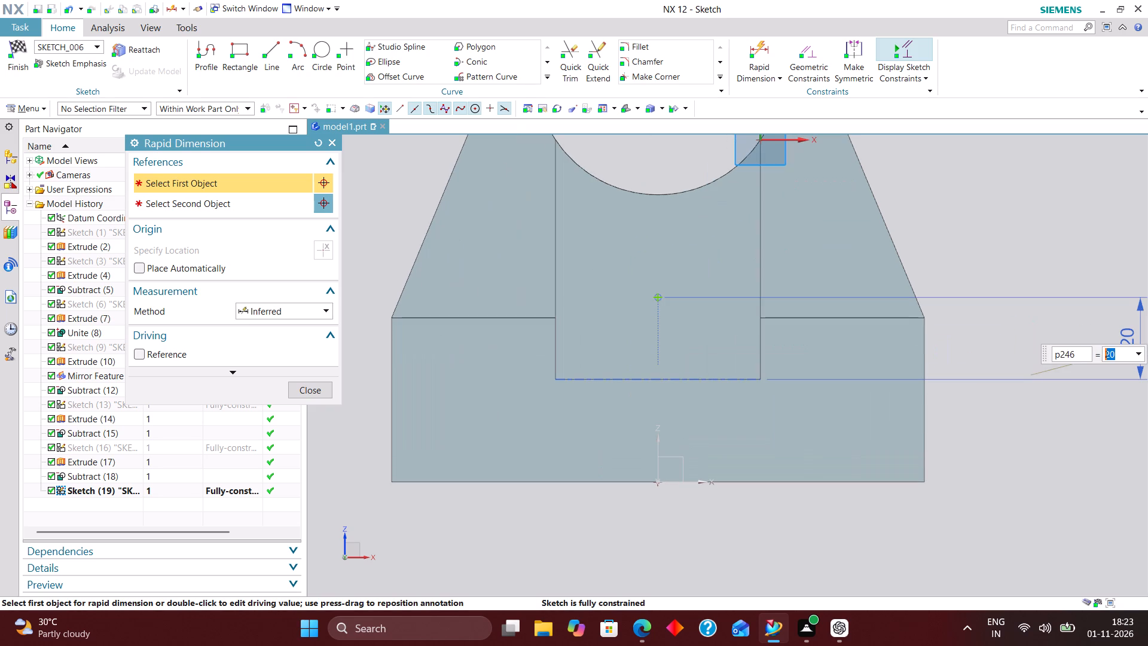
left_click(557, 255)
left_click(658, 298)
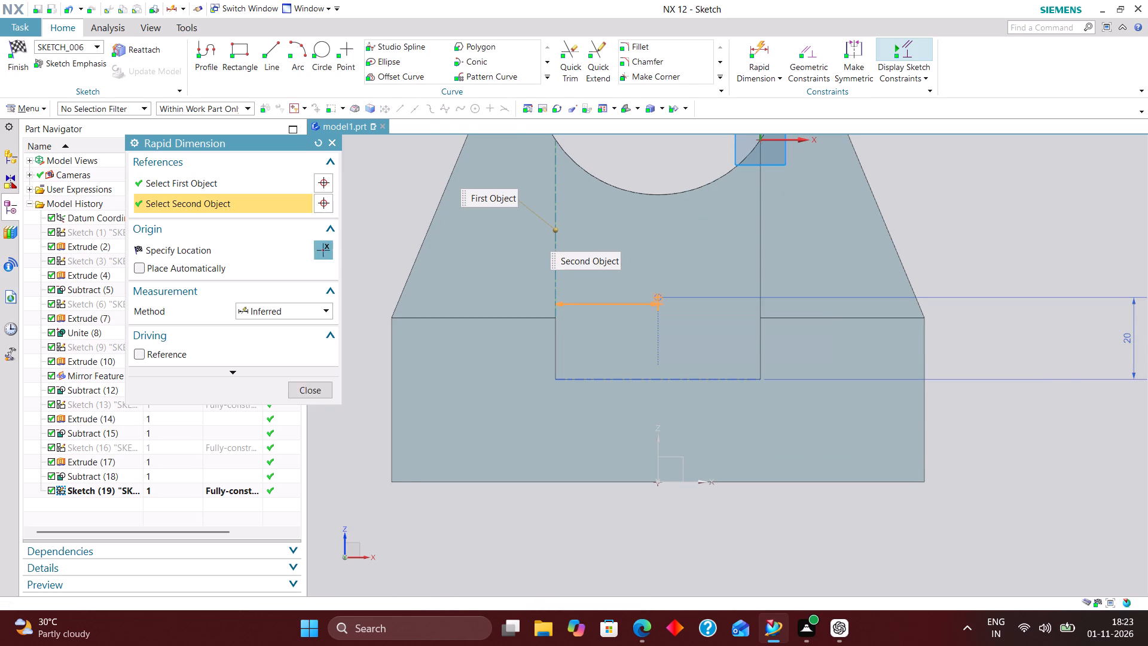
left_click(612, 310)
left_click(593, 353)
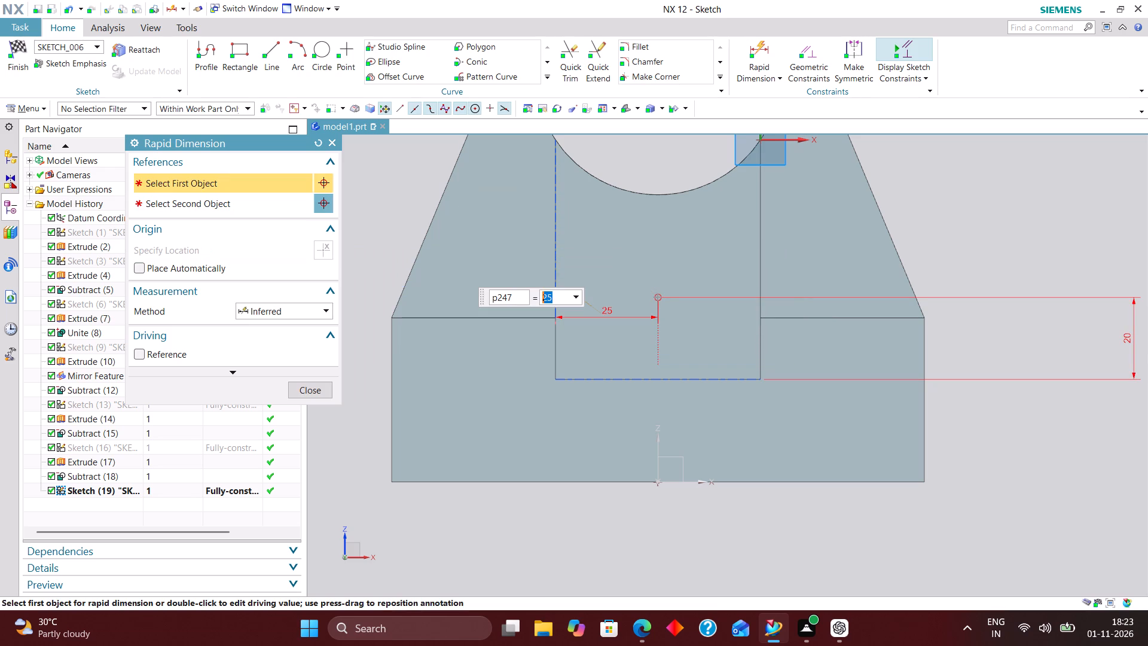
left_click(325, 386)
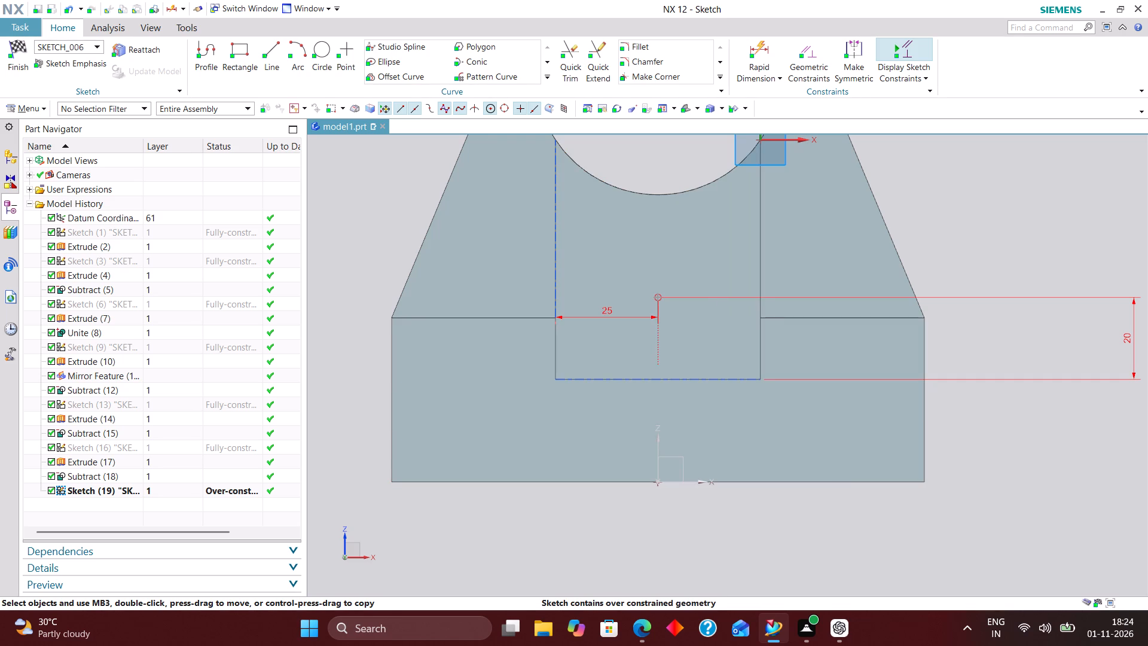
Delete the Point on Curve constraint that ties the hole point to the vertical Z axis.
right_click_drag(658, 346, 614, 355)
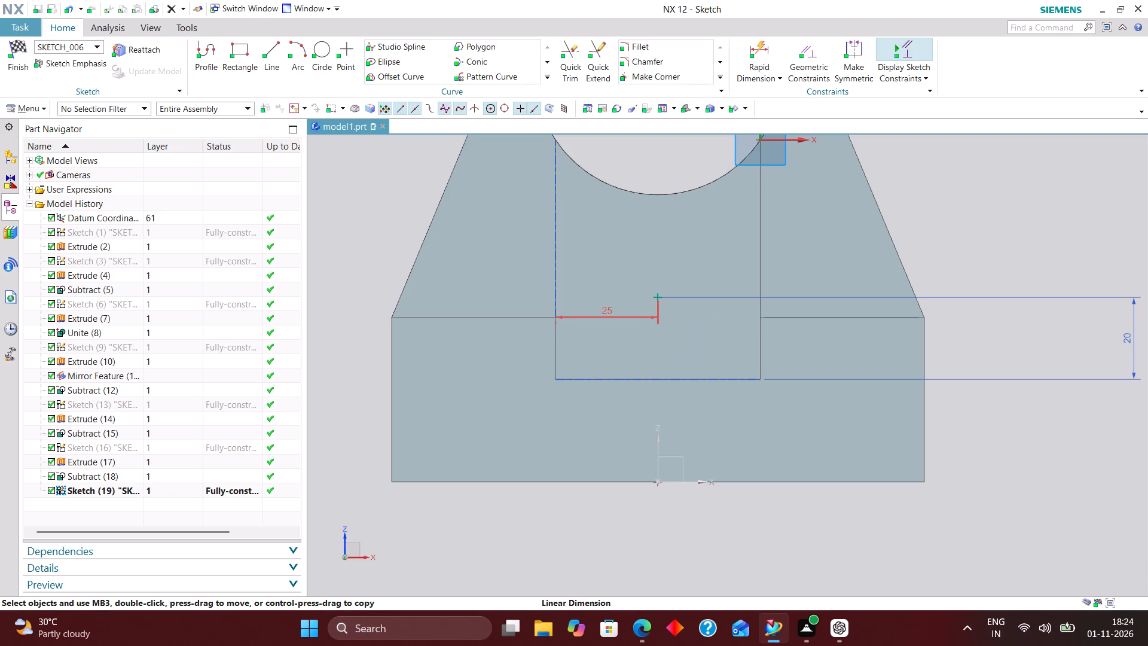
Set the hole point's horizontal distance from the recess's left vertical edge to 20 mm.
double_click(605, 309)
key("2")
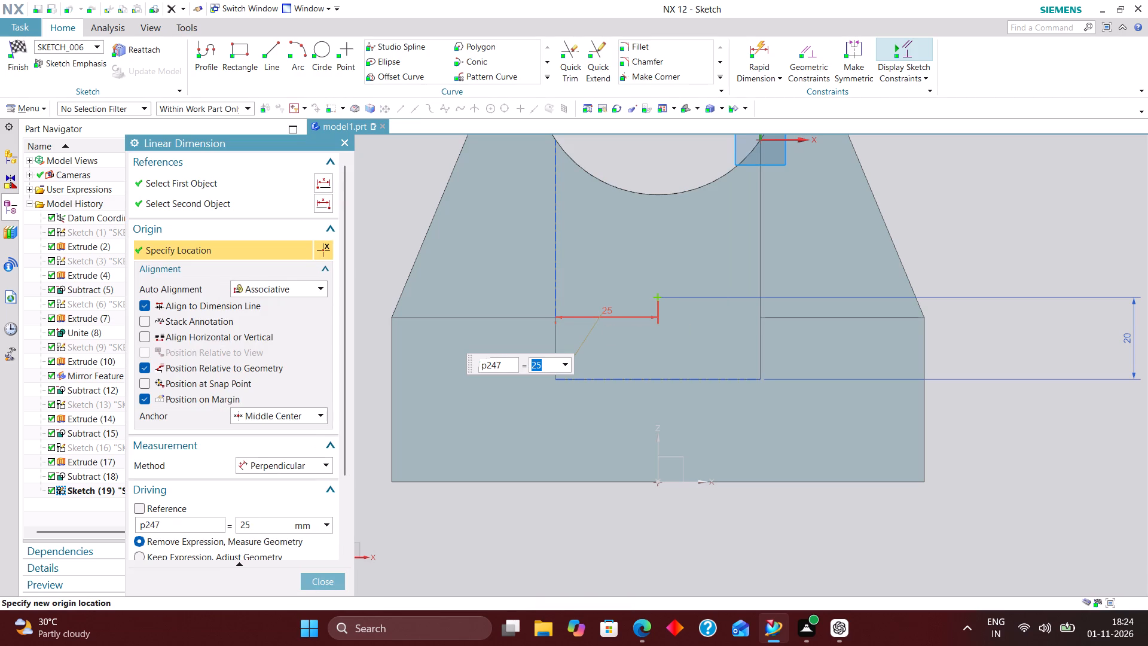
key("0")
key("Return")
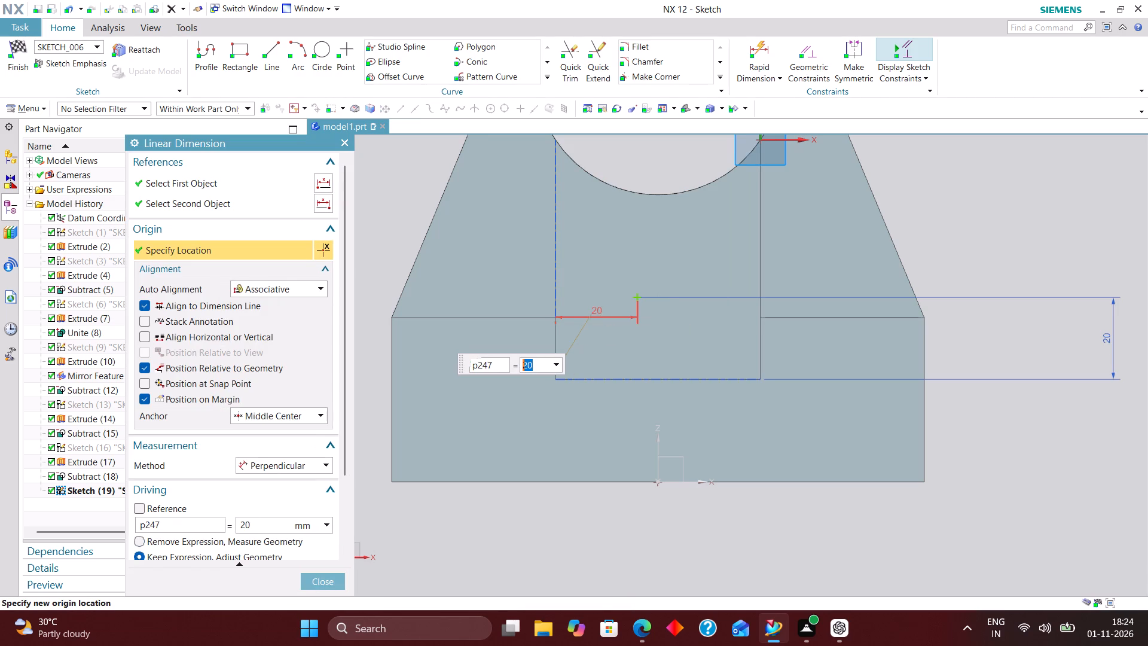
scroll(667, 355, "down", 2)
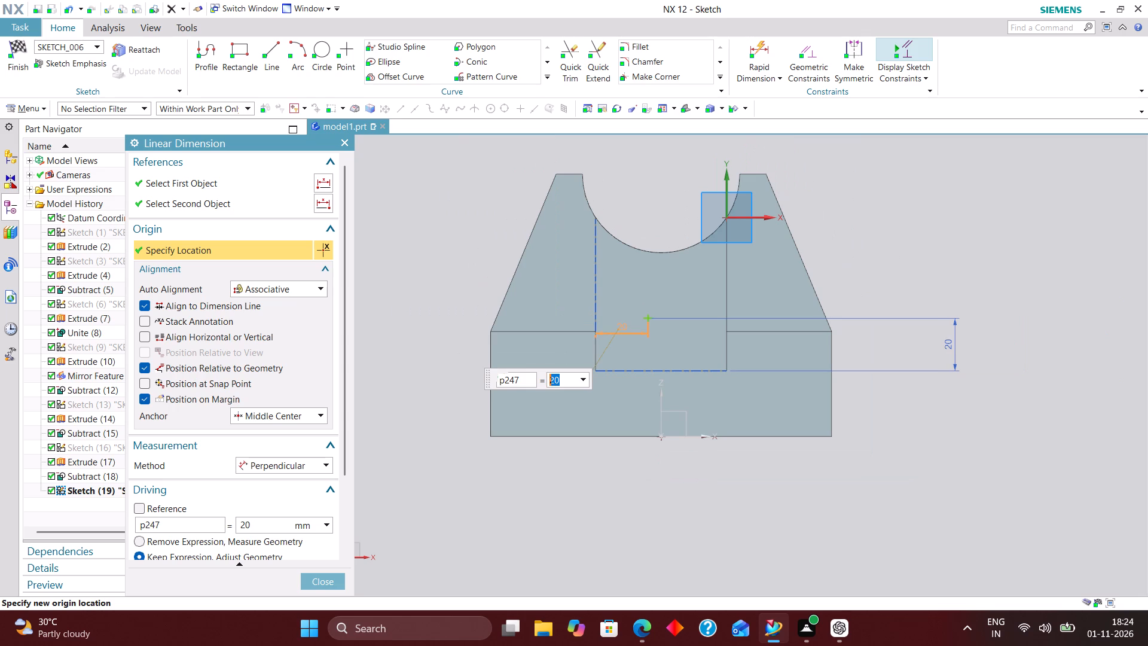
left_click(326, 574)
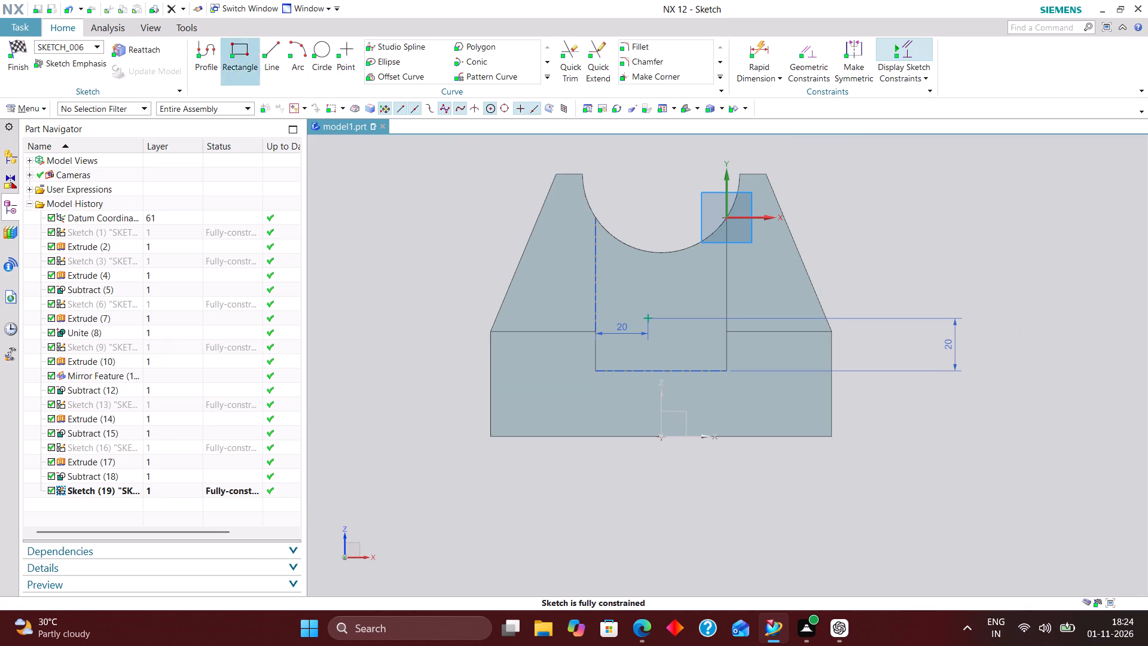
Replace the hole point's 20 mm height dimension with one from the sketch's horizontal axis, and finish the sketch.
left_click(754, 53)
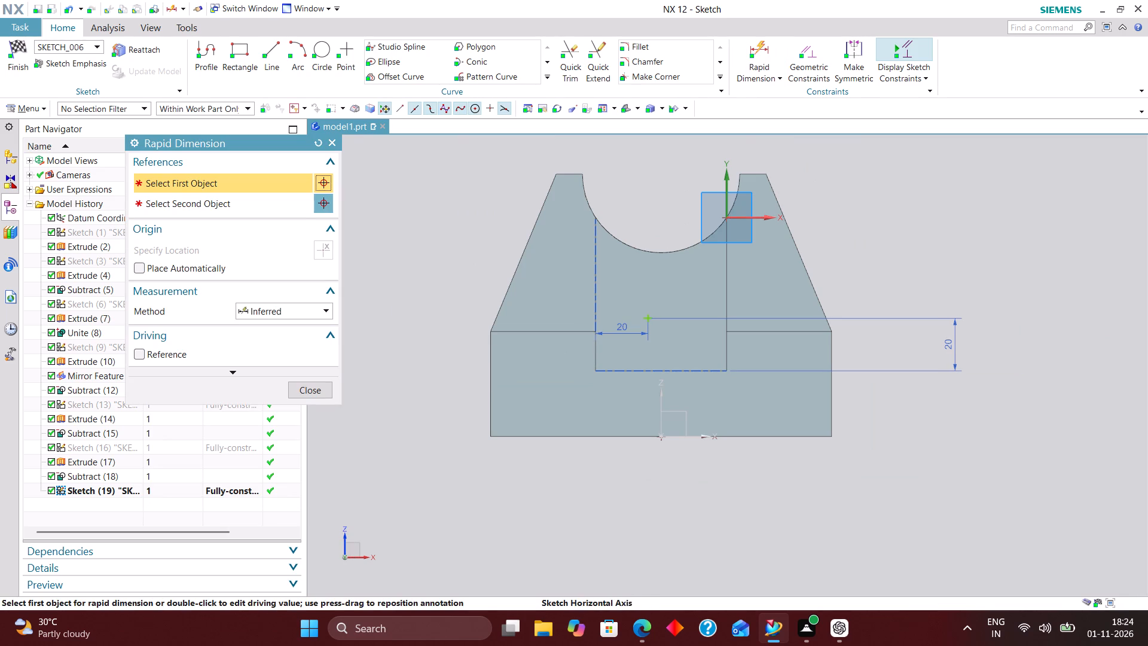
left_click(762, 216)
left_click(648, 316)
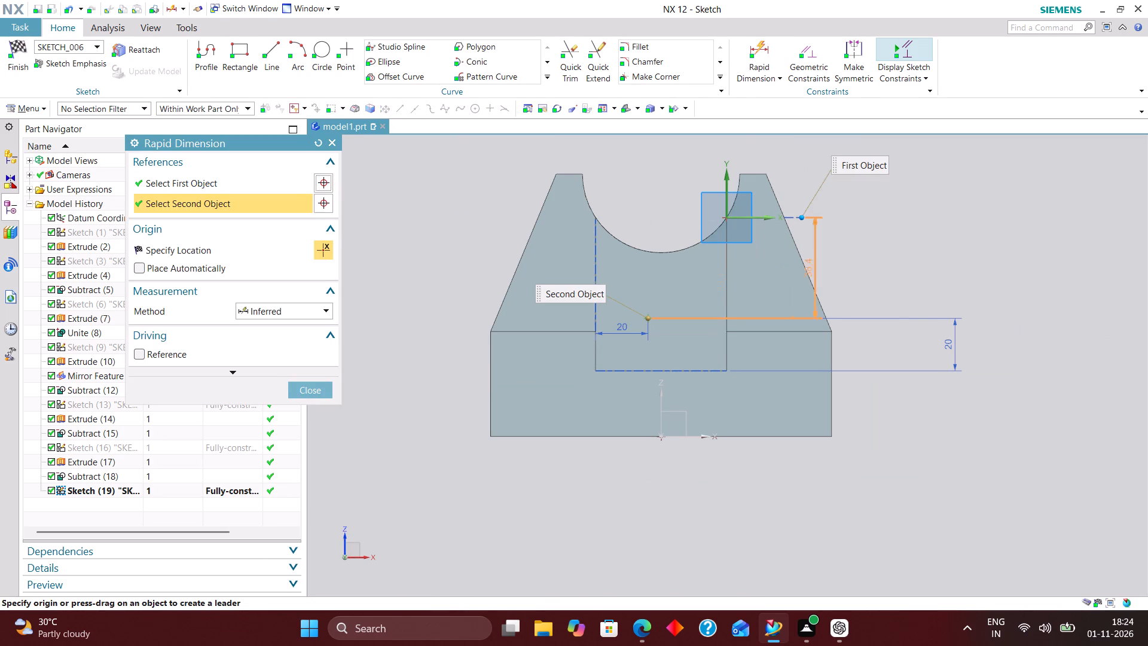
left_click(909, 277)
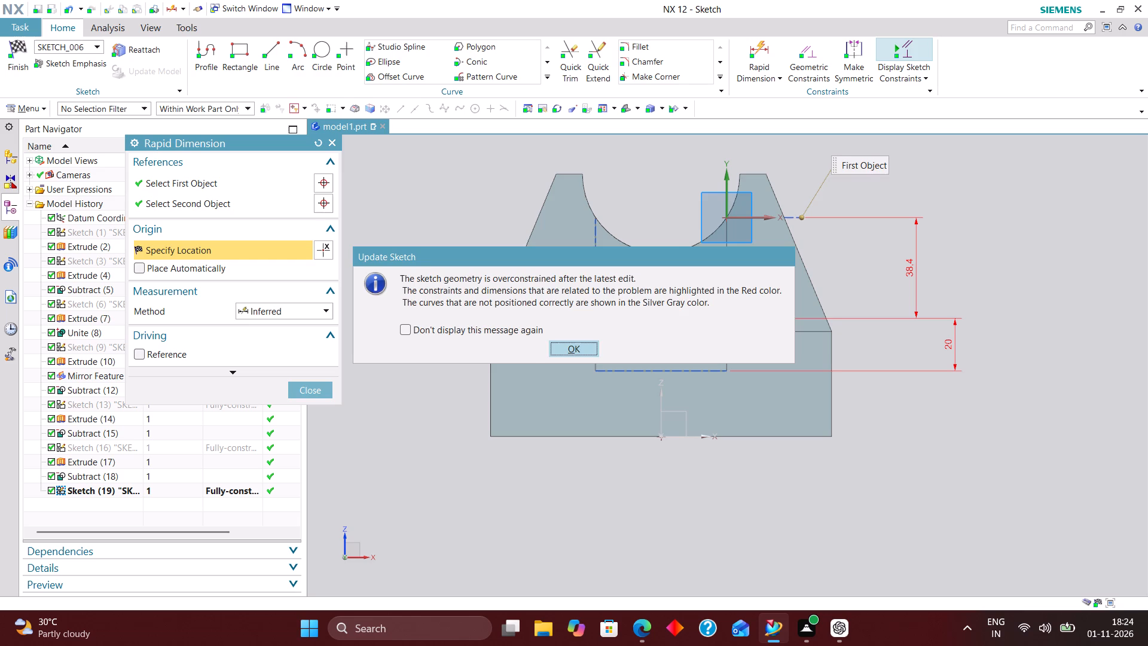
left_click(577, 342)
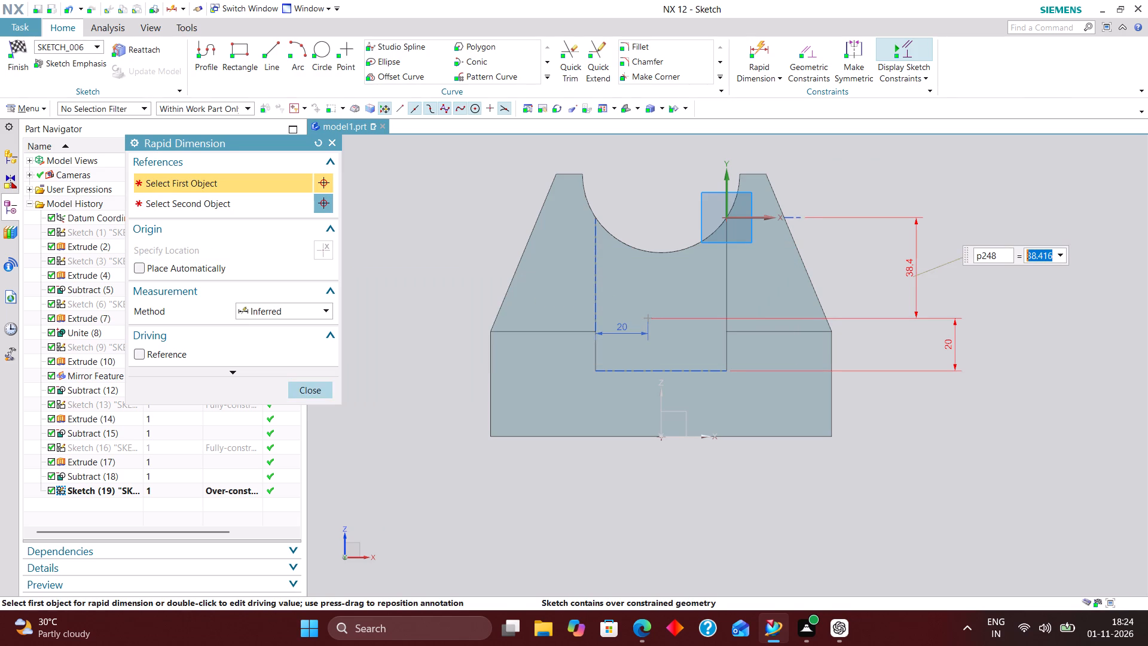
left_click(310, 383)
right_click_drag(960, 353, 890, 362)
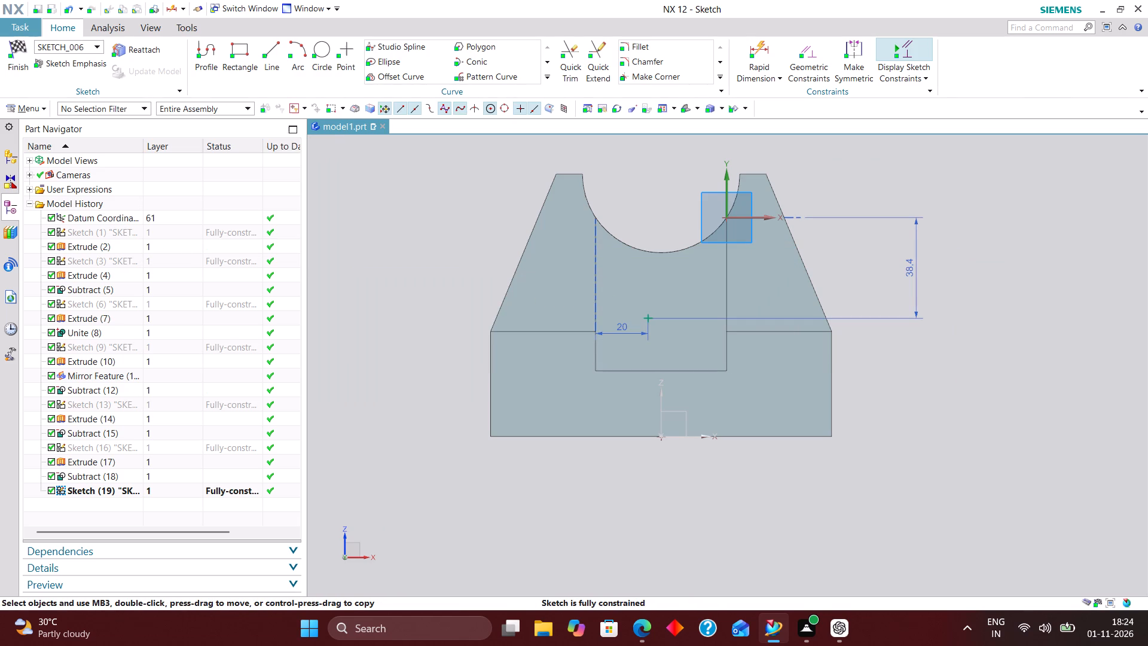
left_click(23, 50)
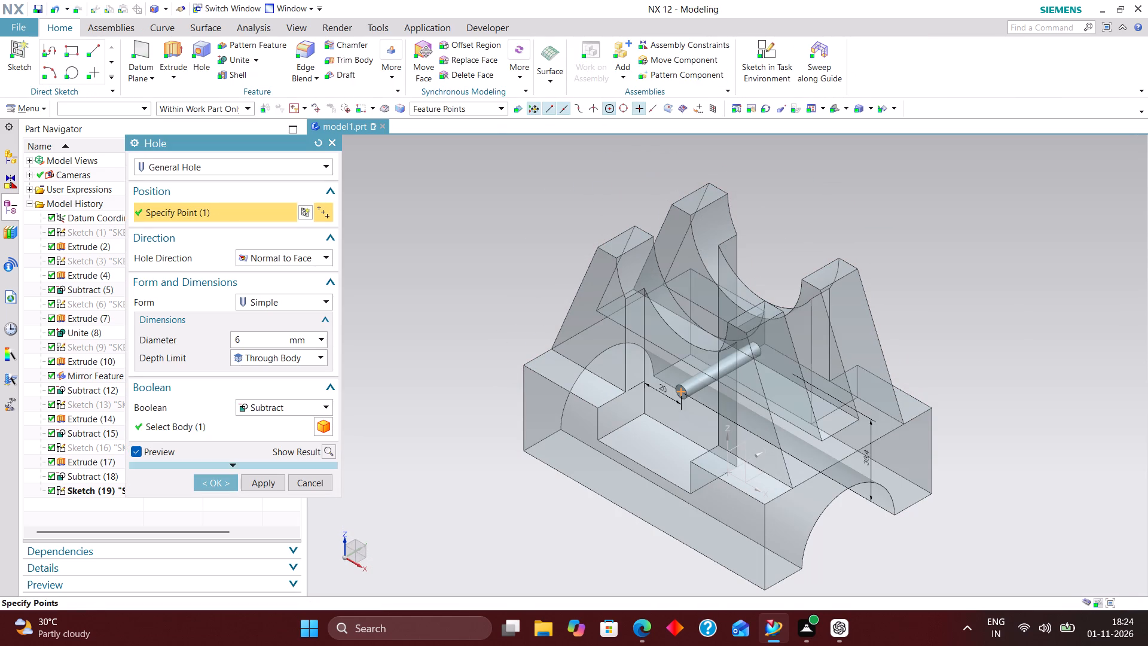
Set the simple hole's diameter to 30 mm.
left_click_drag(243, 336, 201, 347)
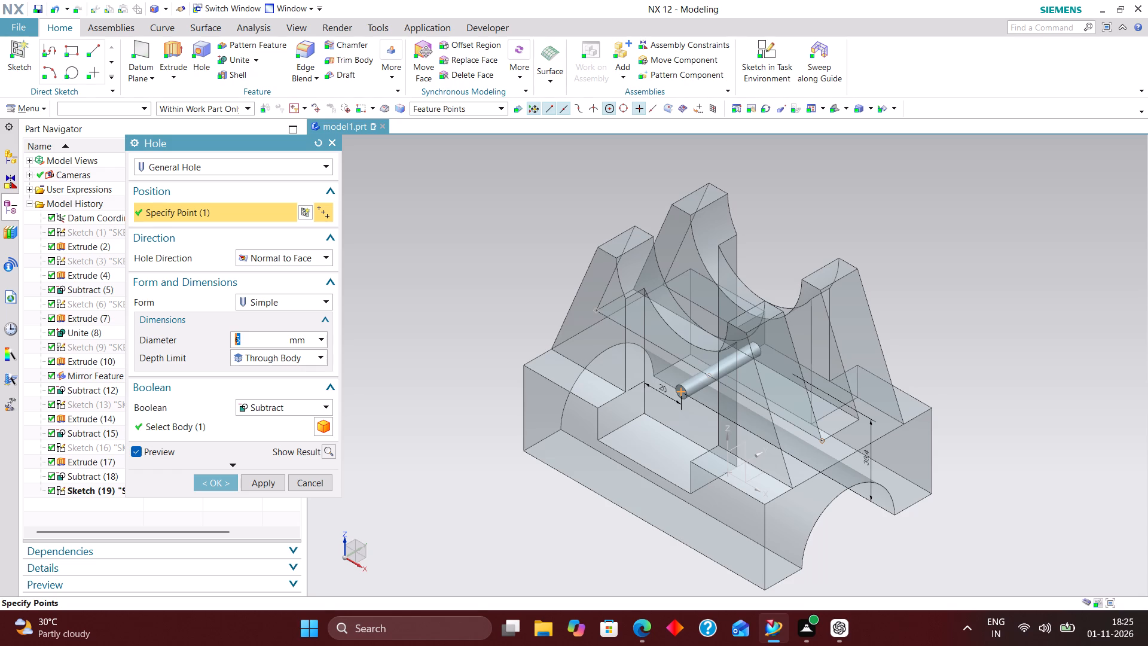
key("3")
key("0")
key("Return")
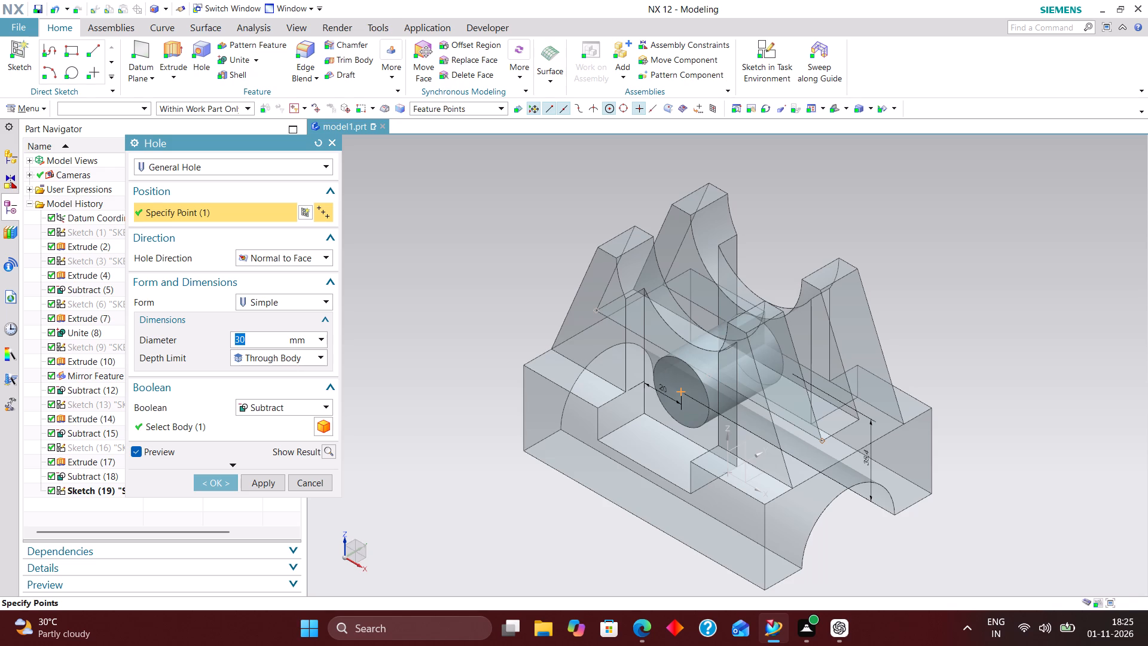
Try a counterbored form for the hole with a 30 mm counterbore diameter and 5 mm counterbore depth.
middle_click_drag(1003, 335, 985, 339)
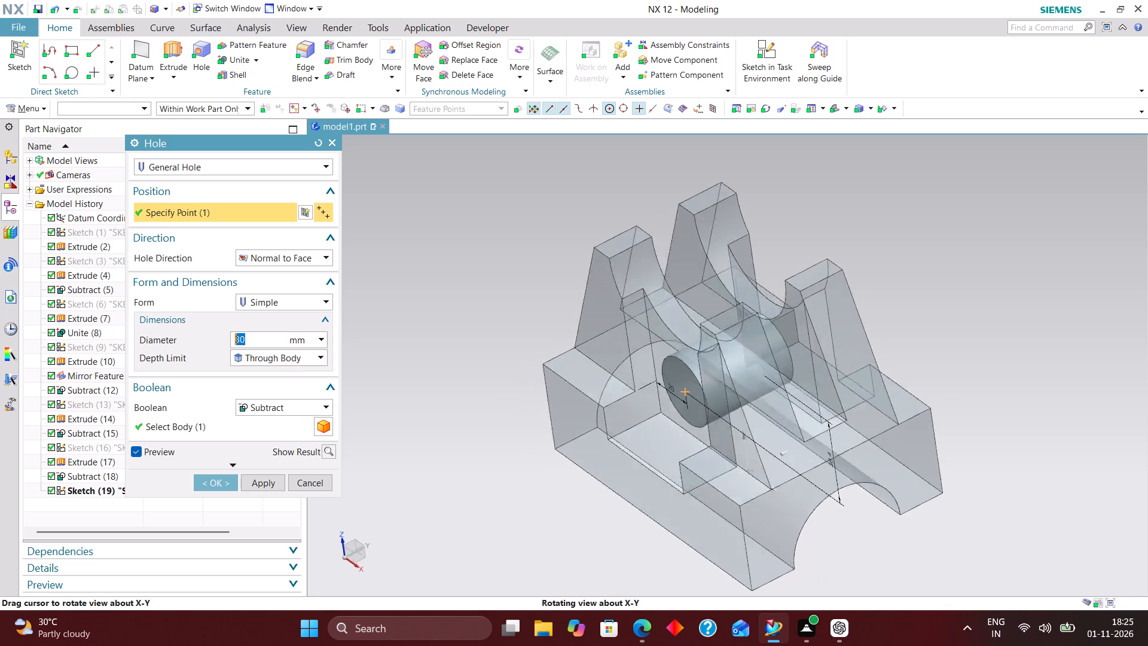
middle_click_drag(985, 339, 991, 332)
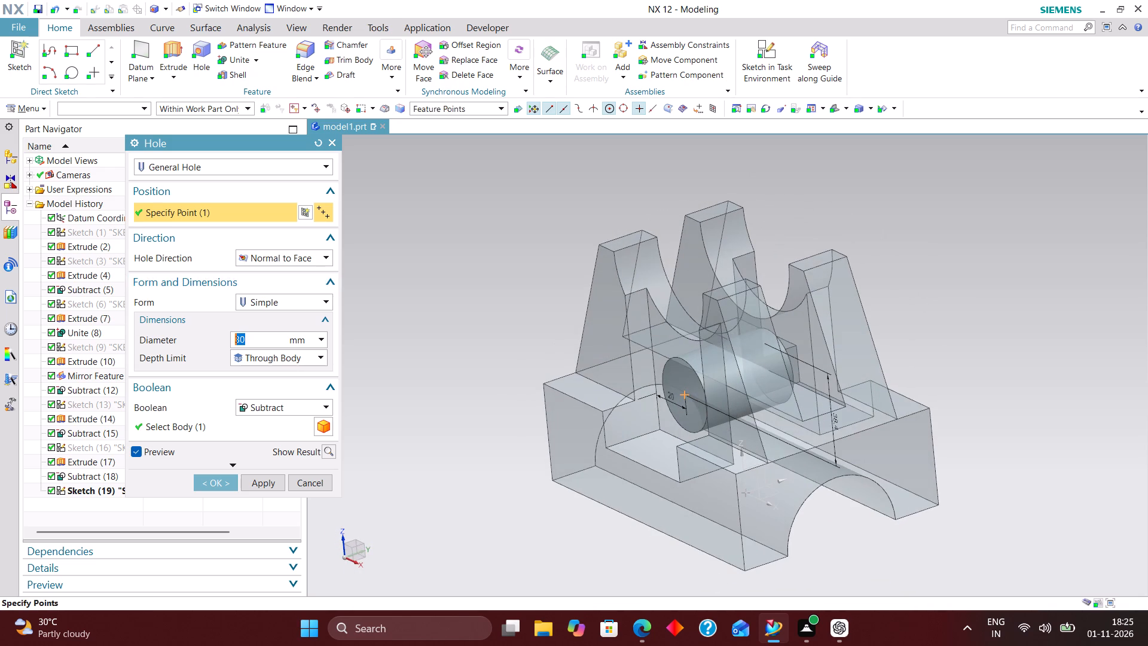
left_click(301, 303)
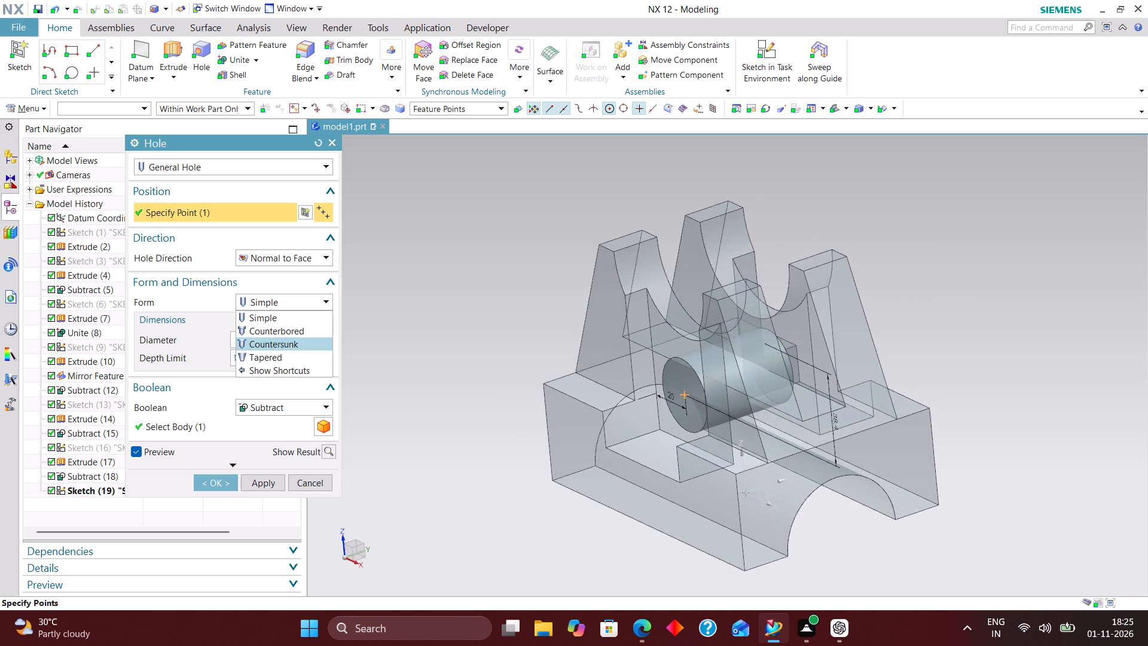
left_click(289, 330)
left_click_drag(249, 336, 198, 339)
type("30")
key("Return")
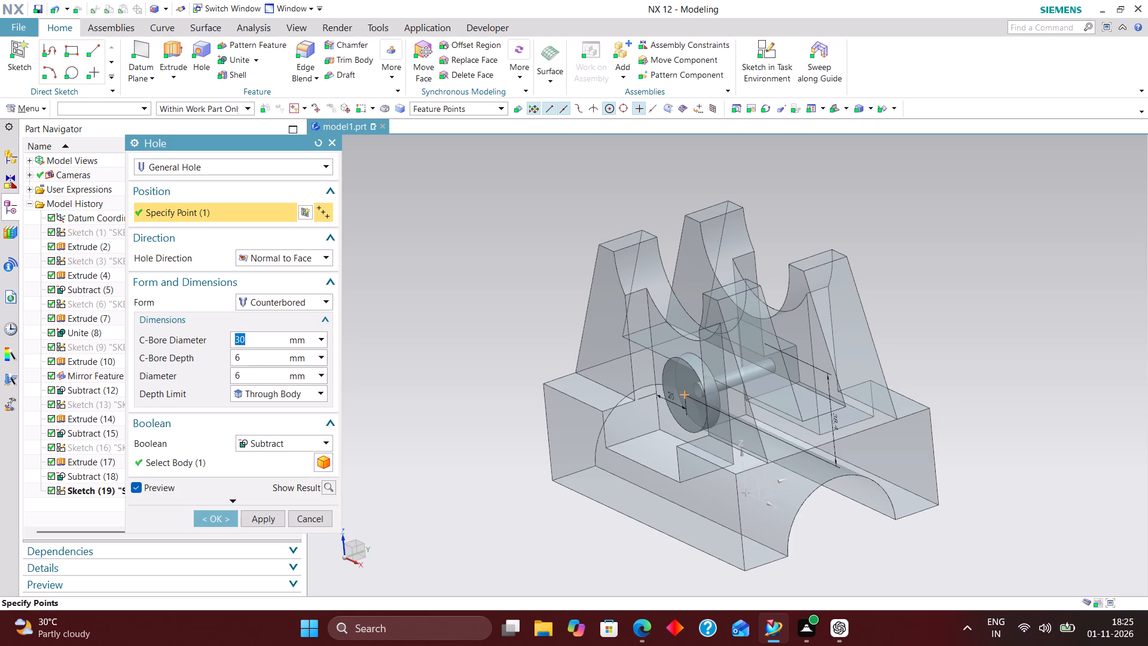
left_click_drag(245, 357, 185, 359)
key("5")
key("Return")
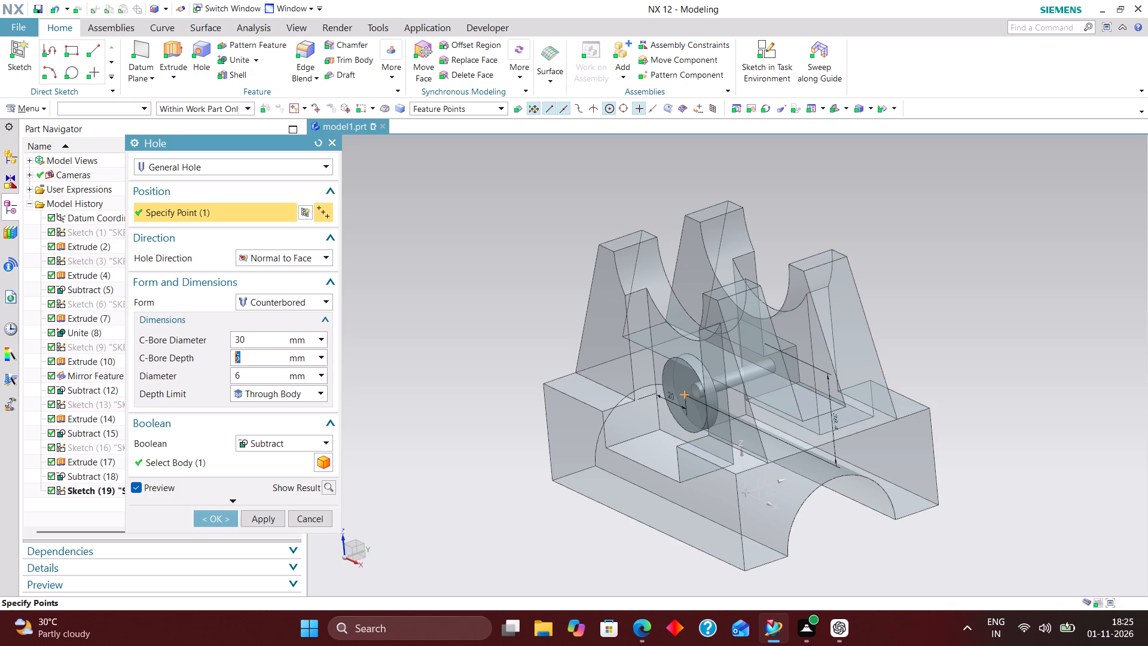
Create the hole in the Simple form with its depth limited by value to 5 mm, subtracted from the body.
left_click(309, 301)
left_click(298, 314)
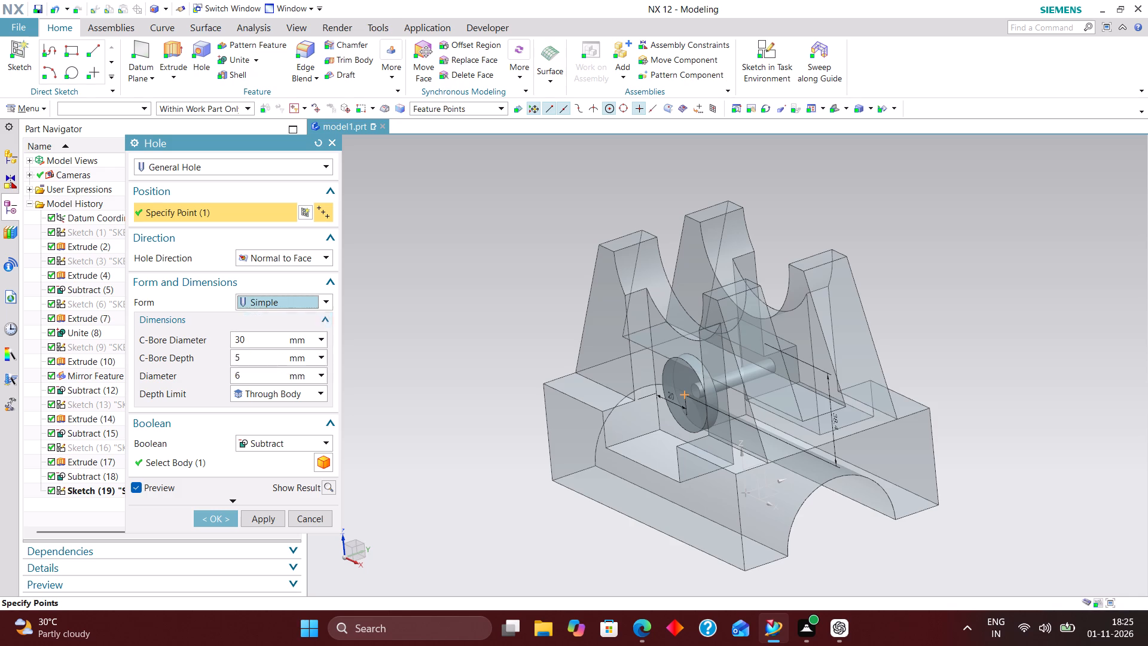
left_click(274, 361)
left_click(276, 375)
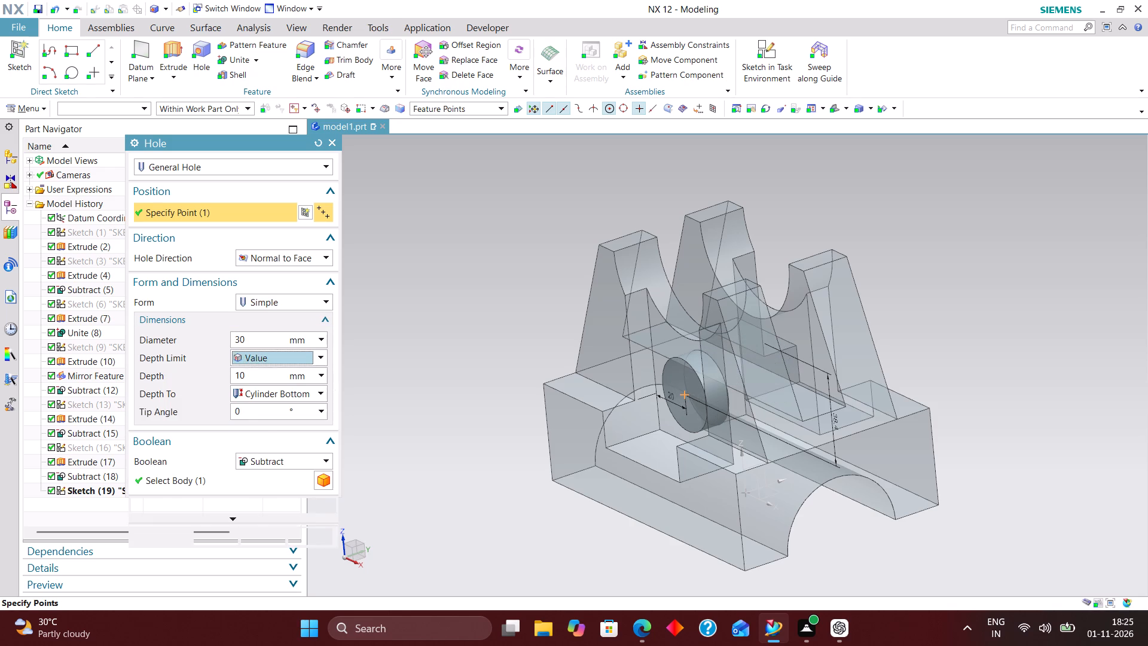
left_click_drag(262, 377, 224, 374)
key("5")
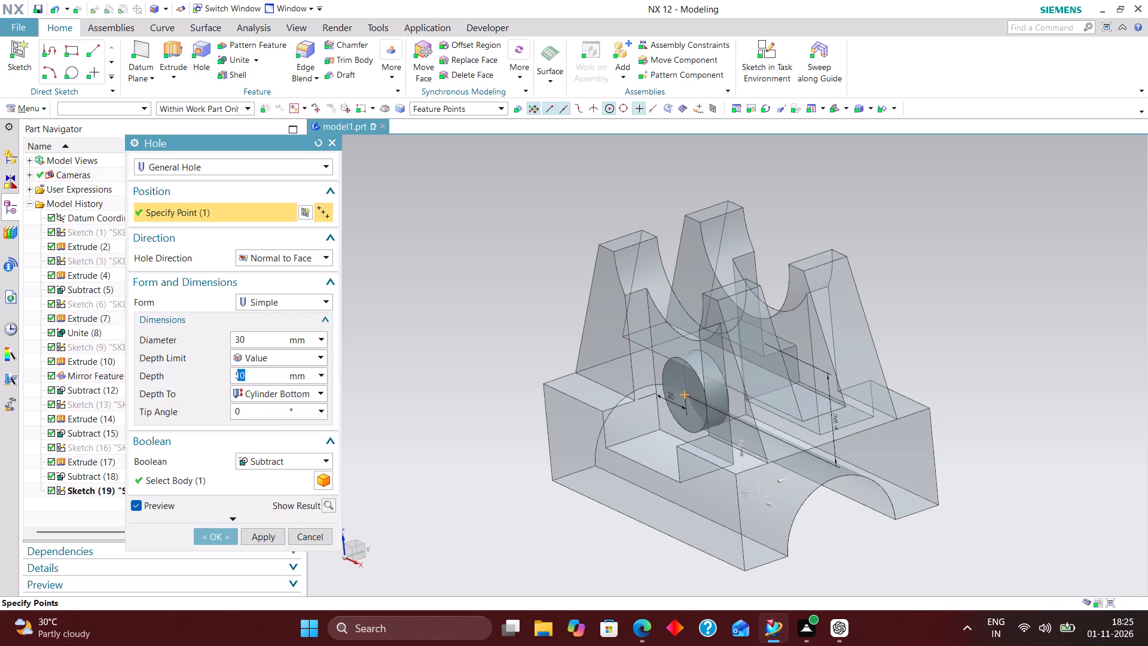
key("Return")
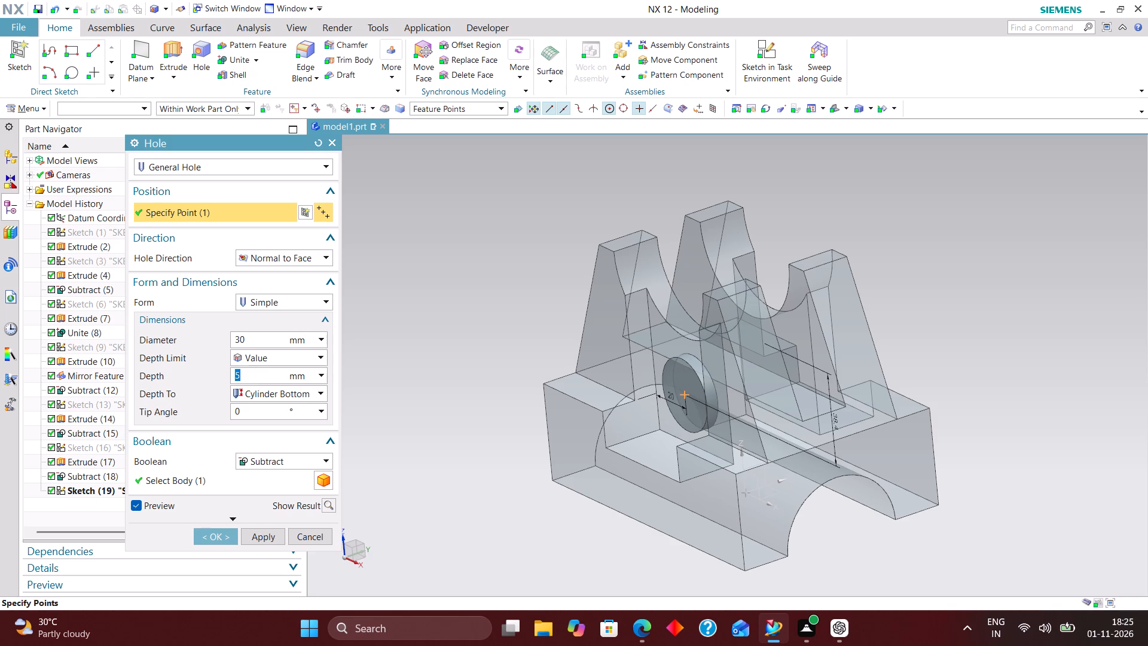
left_click(222, 543)
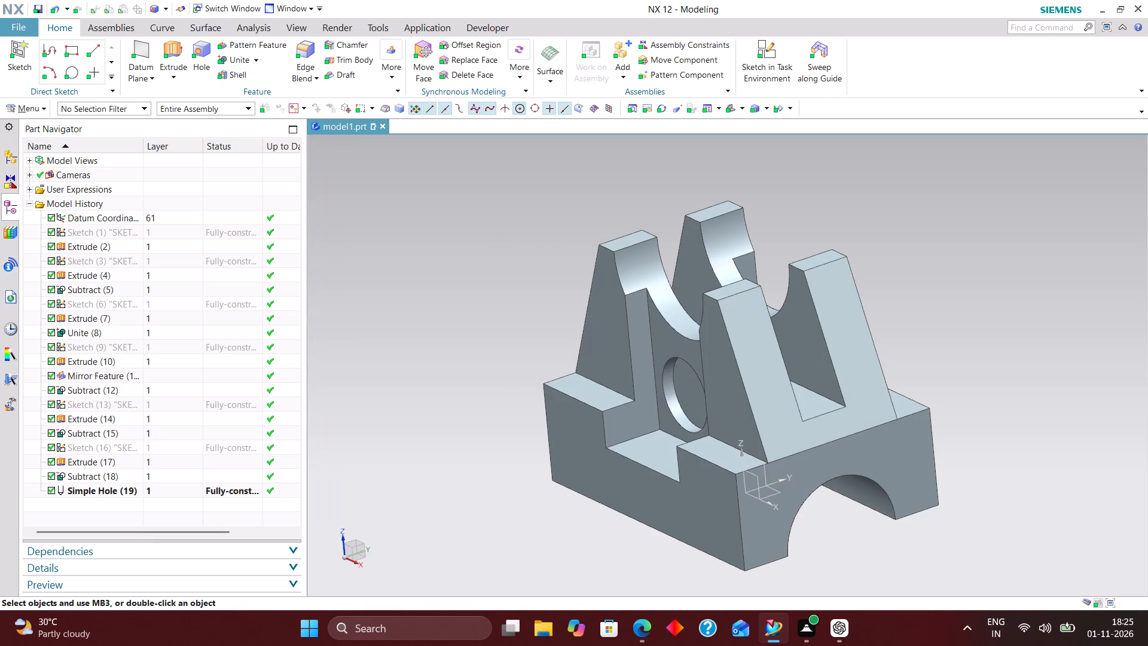
Mirror the simple hole onto the opposite side of the bracket about the datum coordinate system's XZ plane.
middle_click_drag(987, 315, 1022, 342)
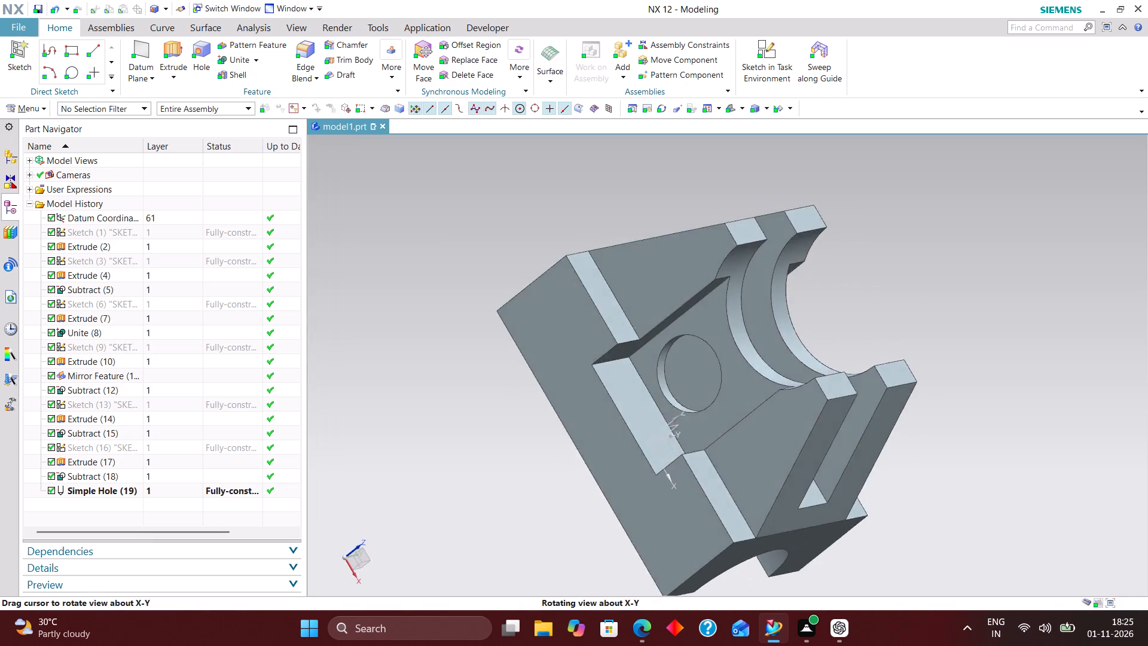
middle_click_drag(1022, 342, 1030, 342)
scroll(1030, 342, "up", 1)
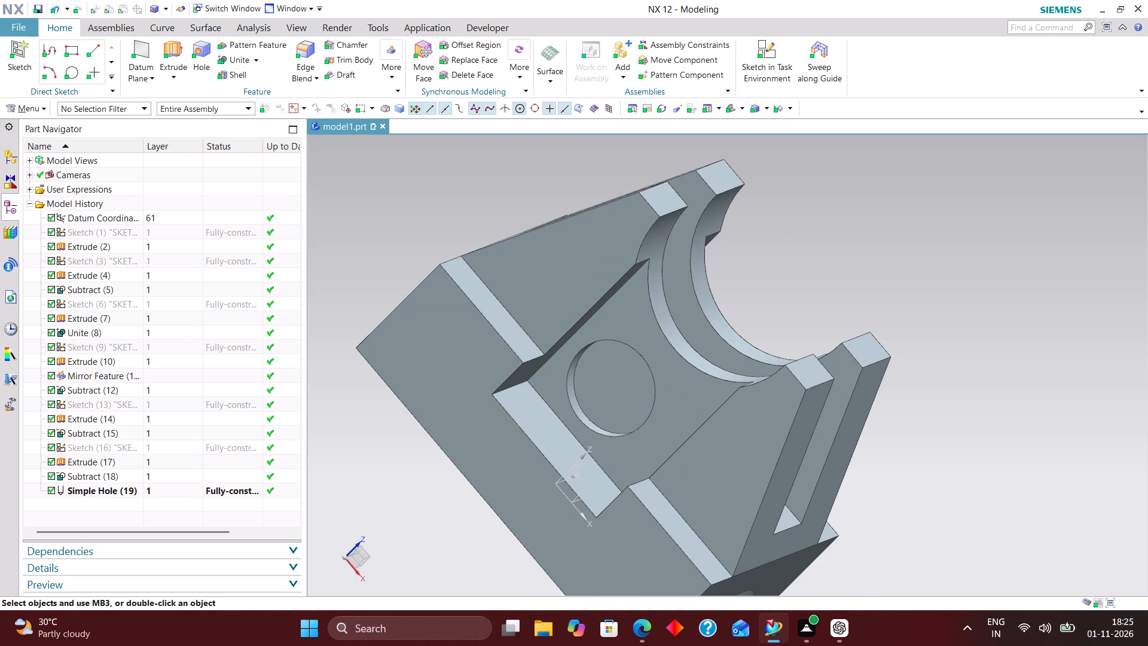
key("End")
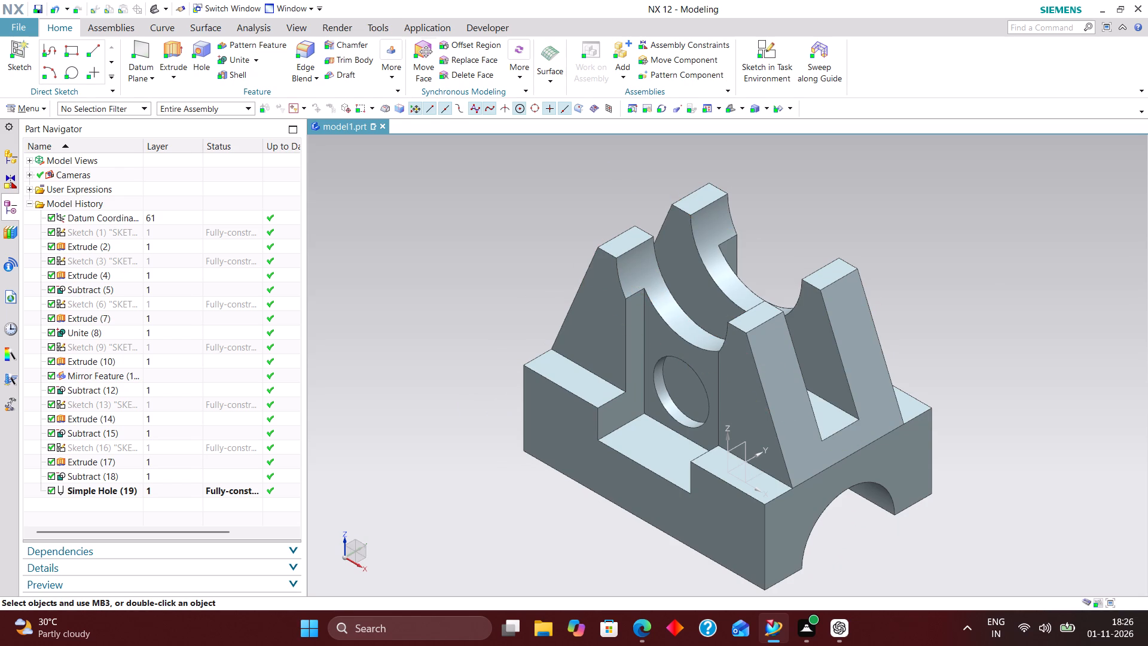
left_click(395, 78)
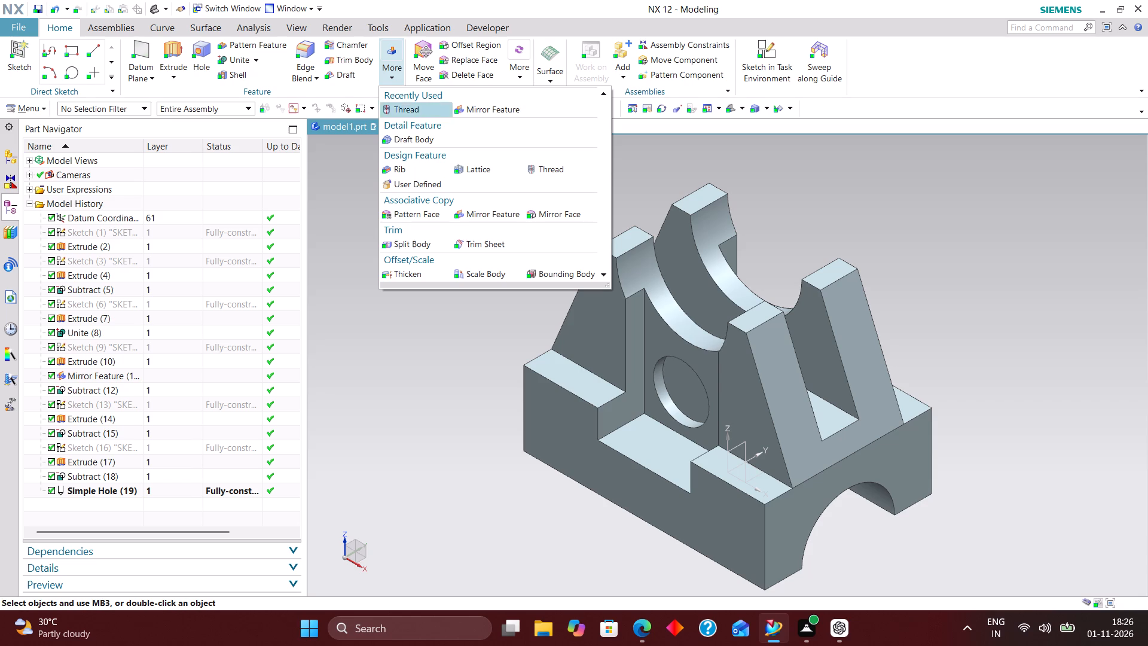
left_click(486, 106)
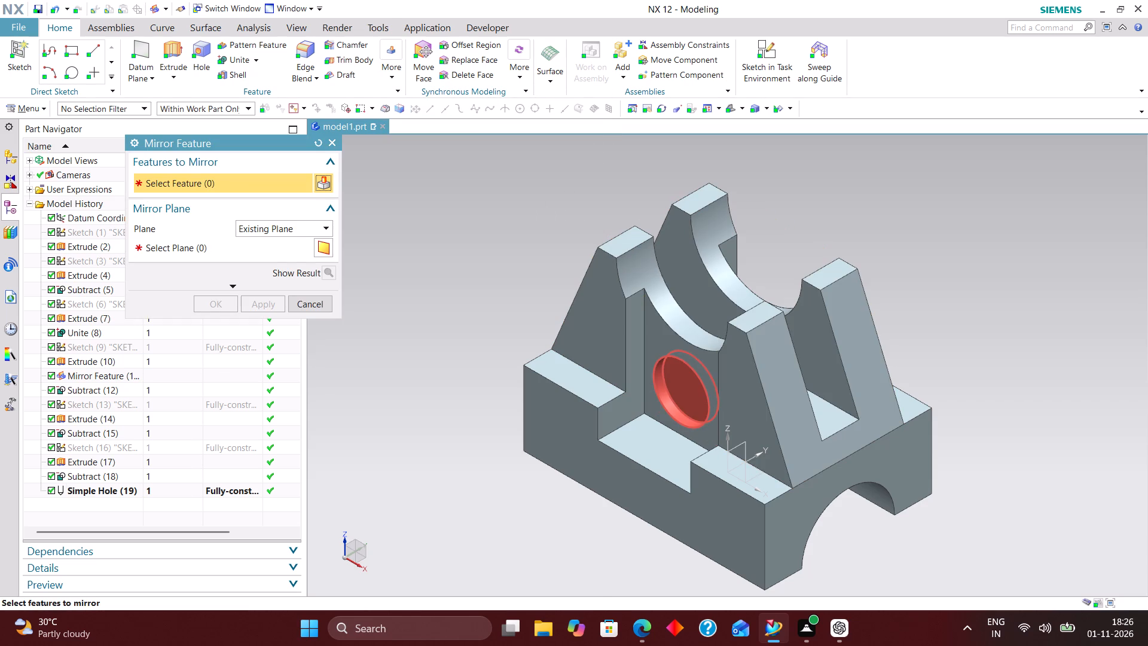
left_click(664, 384)
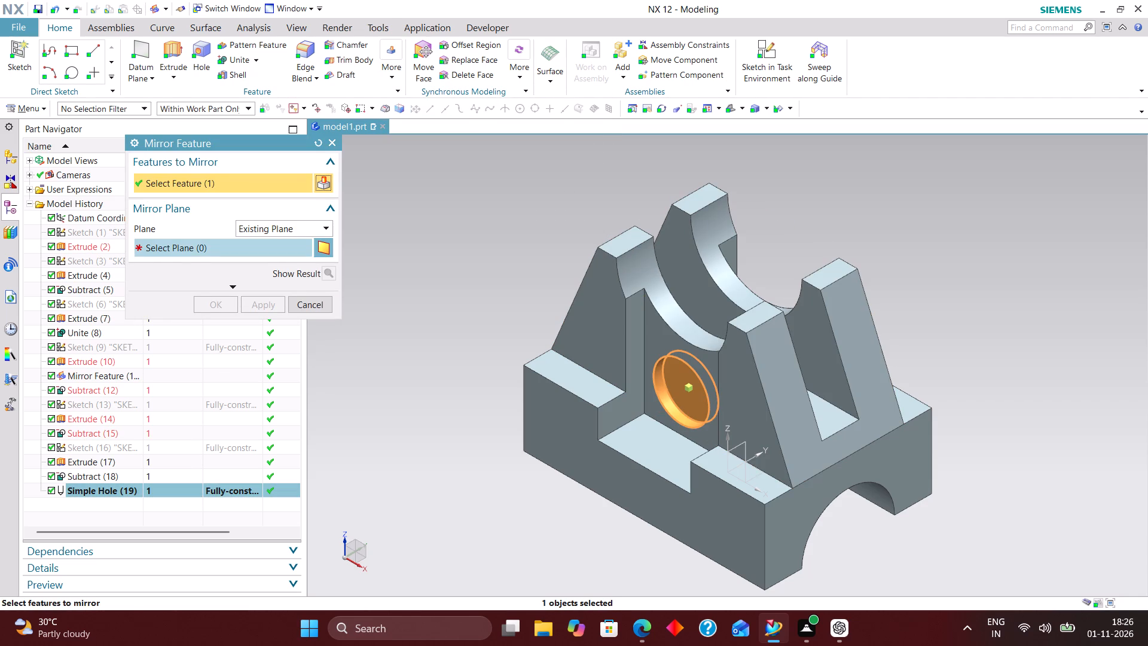
left_click(252, 249)
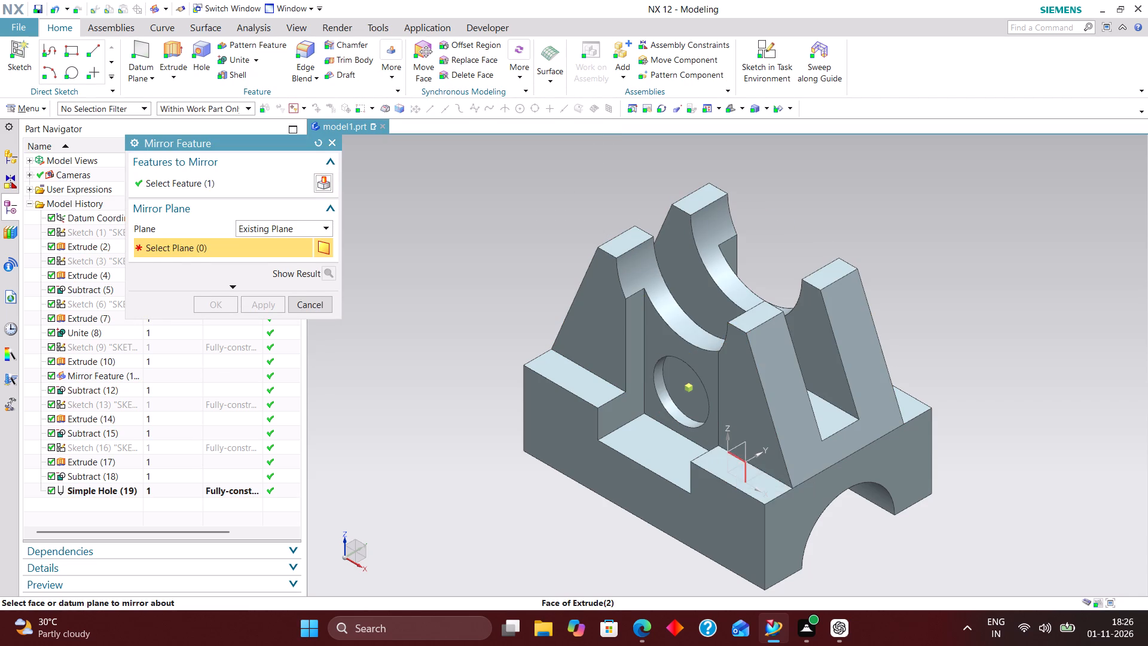
scroll(726, 440, "up", 7)
scroll(700, 348, "down", 7)
scroll(740, 461, "up", 6)
middle_click_drag(831, 425, 799, 433)
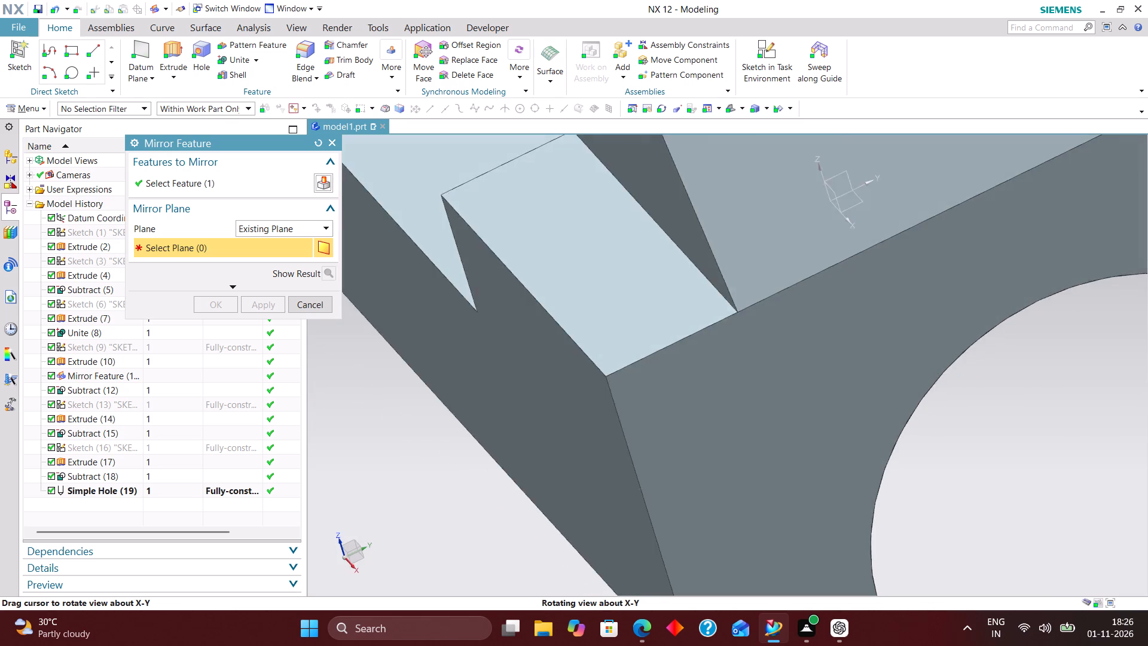
middle_click_drag(799, 433, 804, 419)
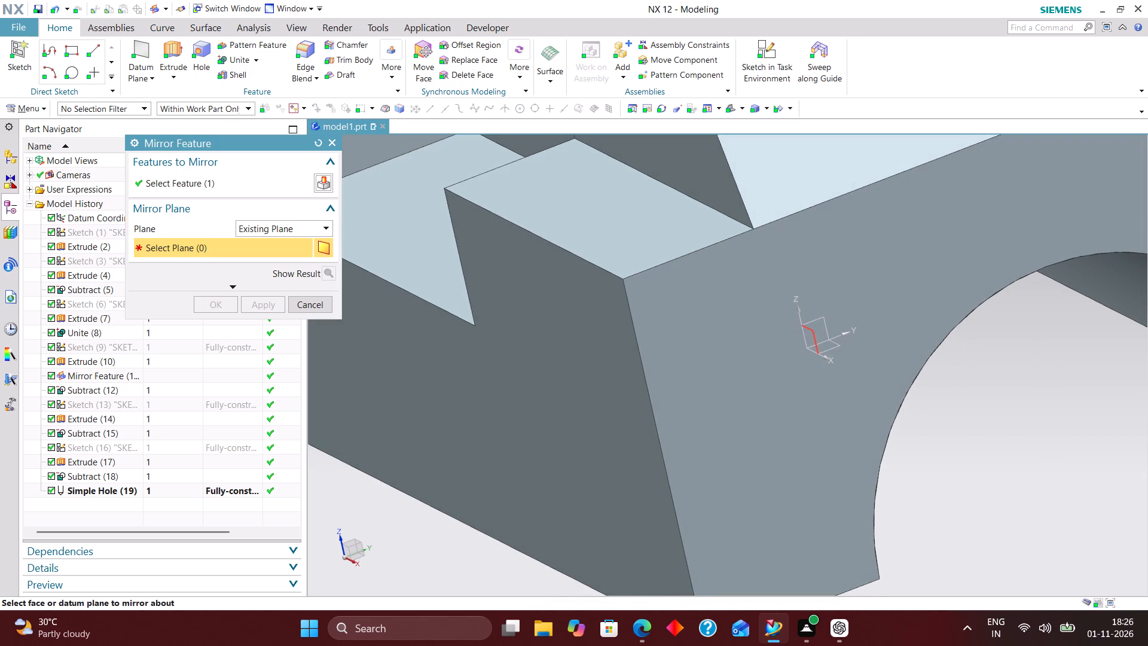
left_click(816, 336)
left_click(219, 298)
Examine the bracket from several angles to check the holes in both recessed side faces.
scroll(609, 384, "down", 6)
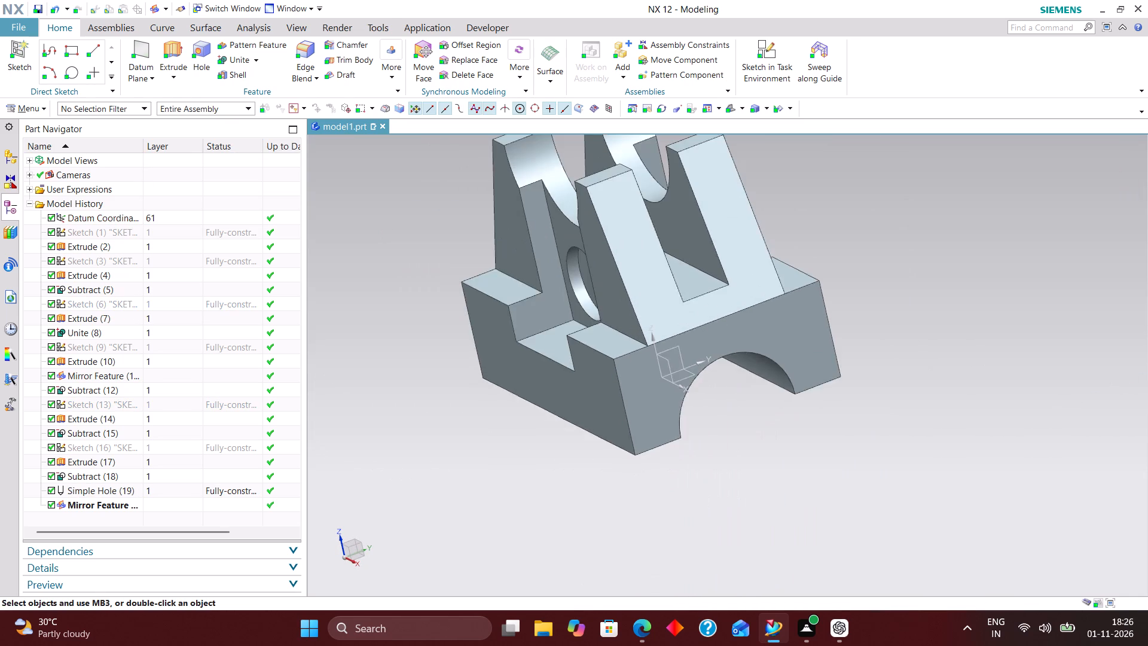
middle_click_drag(801, 376, 786, 494)
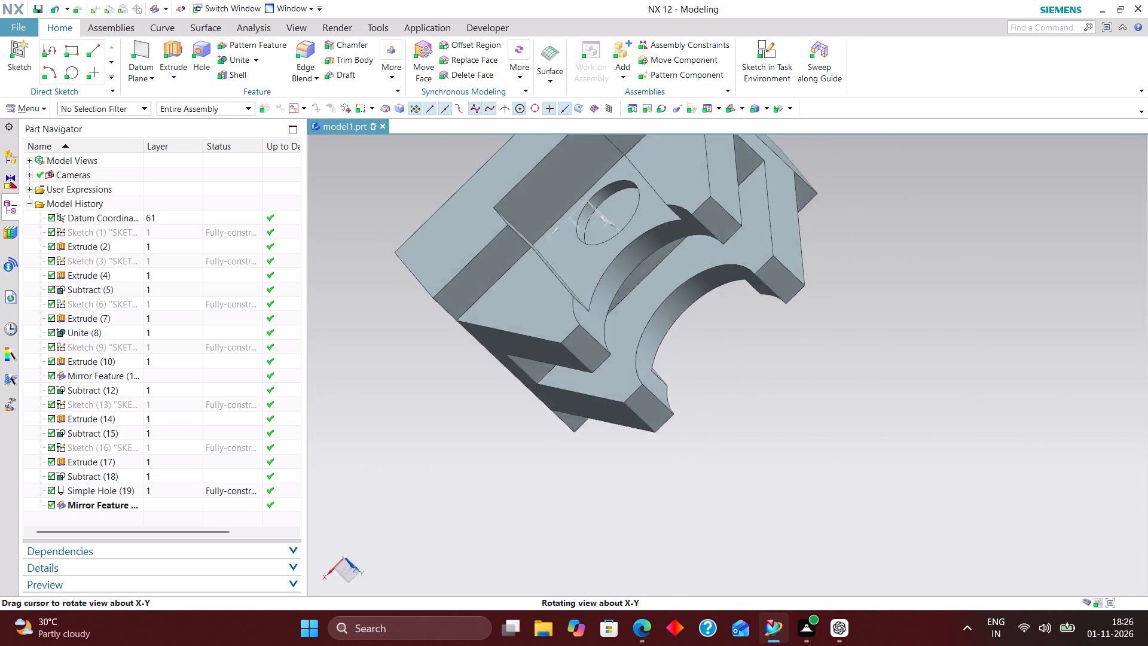
middle_click_drag(786, 494, 800, 411)
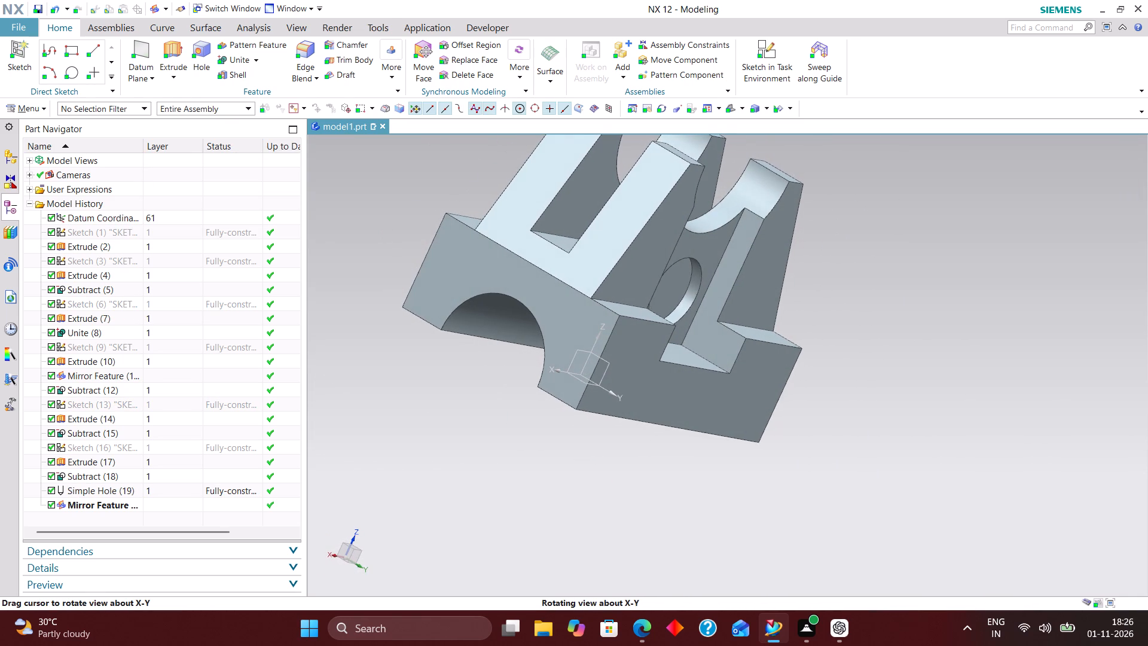
middle_click_drag(800, 411, 868, 488)
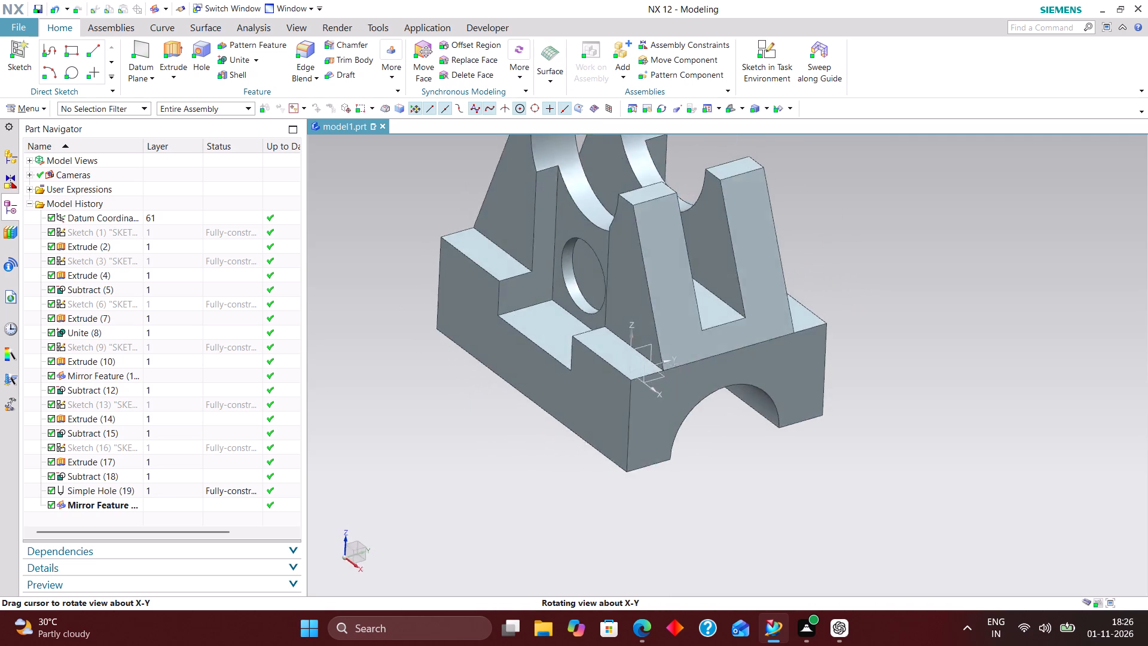
middle_click_drag(868, 488, 787, 531)
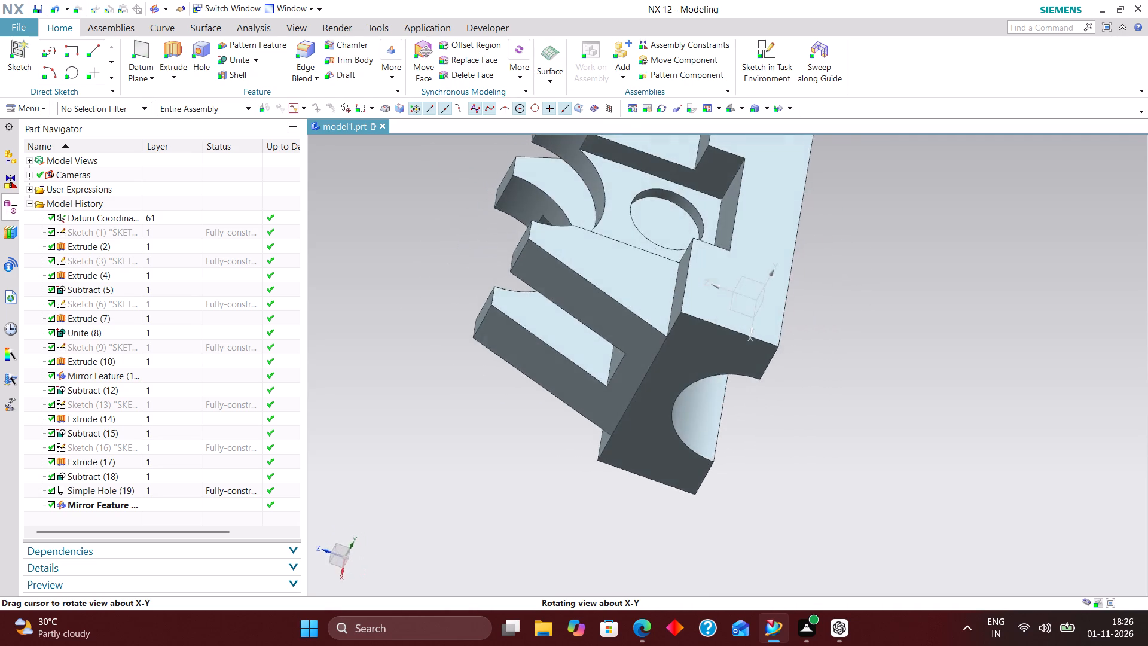
middle_click_drag(787, 531, 843, 533)
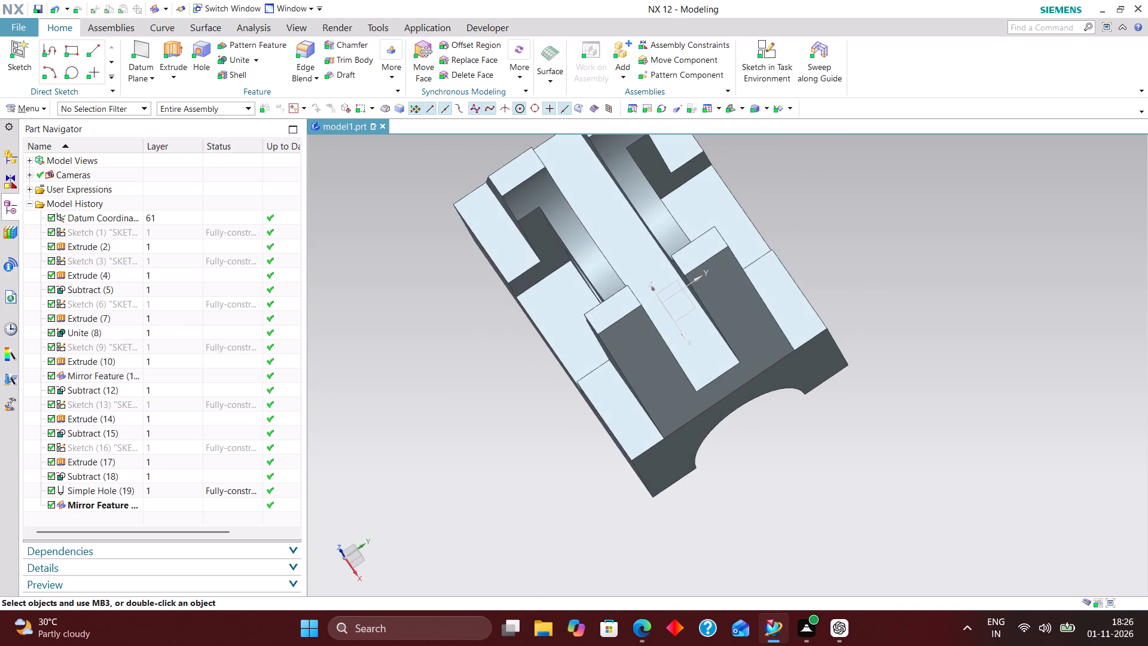
key("End")
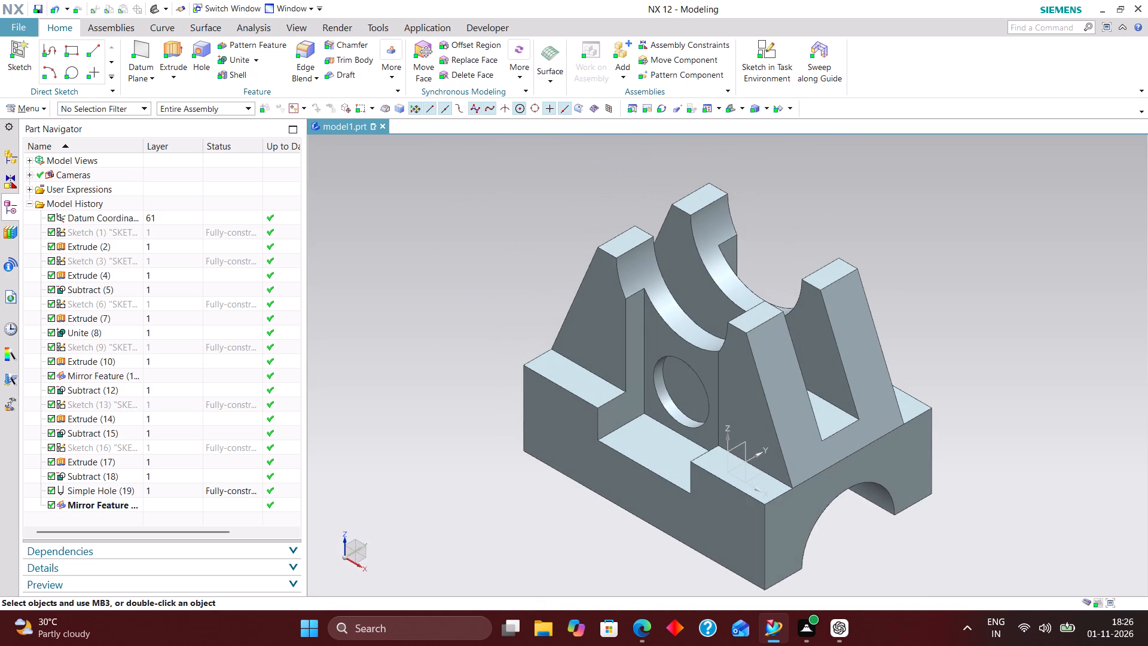
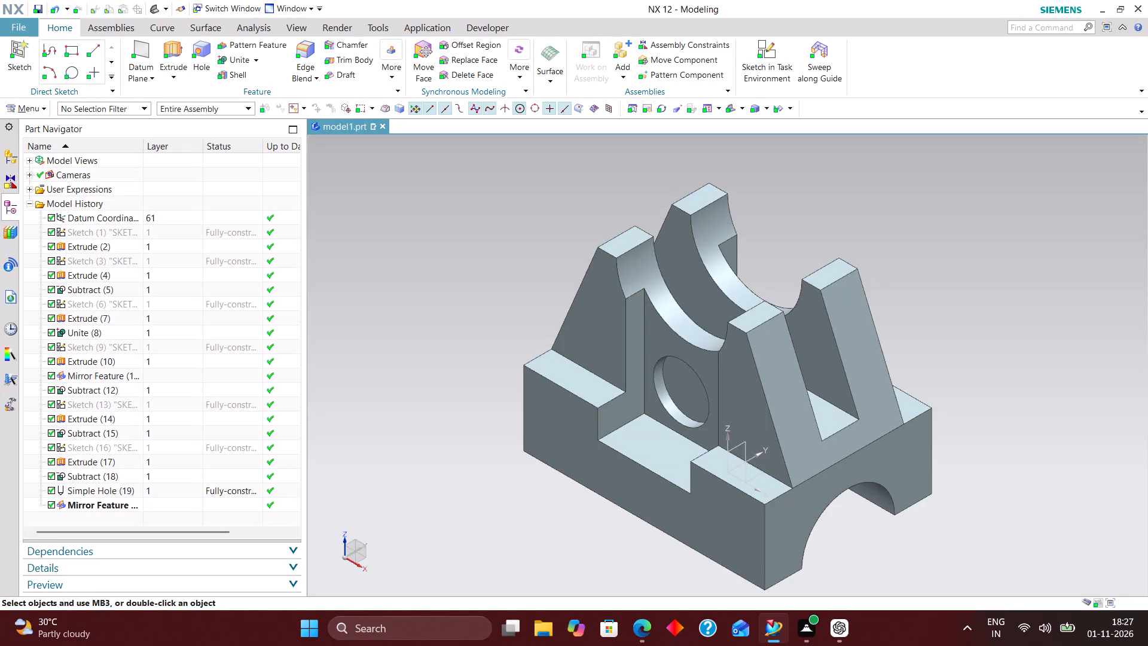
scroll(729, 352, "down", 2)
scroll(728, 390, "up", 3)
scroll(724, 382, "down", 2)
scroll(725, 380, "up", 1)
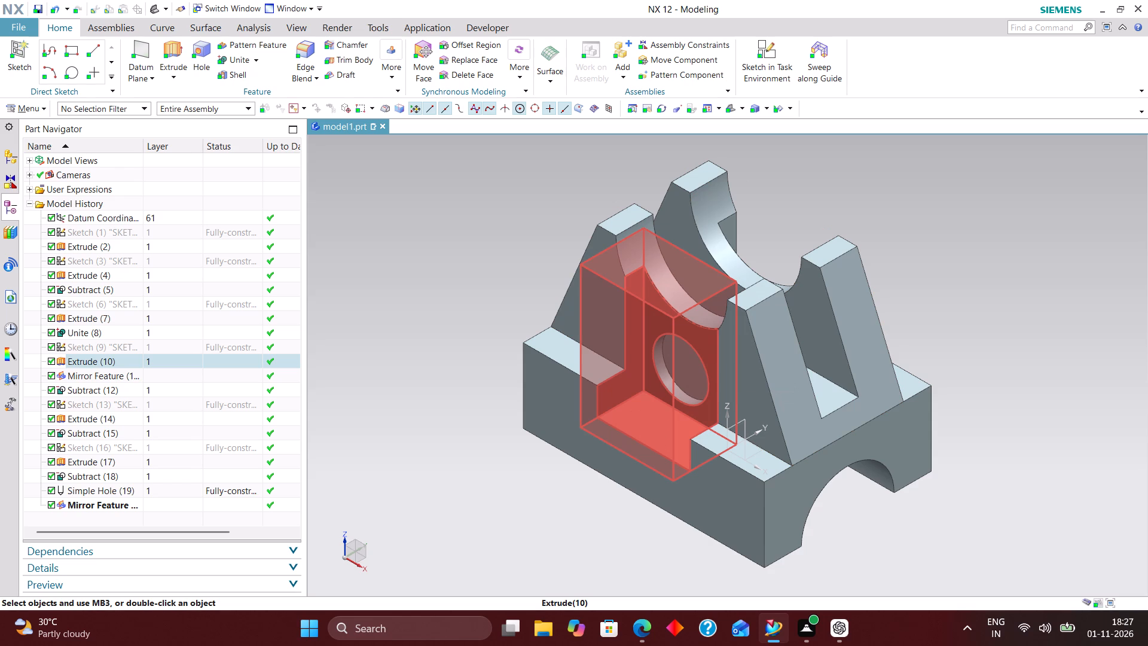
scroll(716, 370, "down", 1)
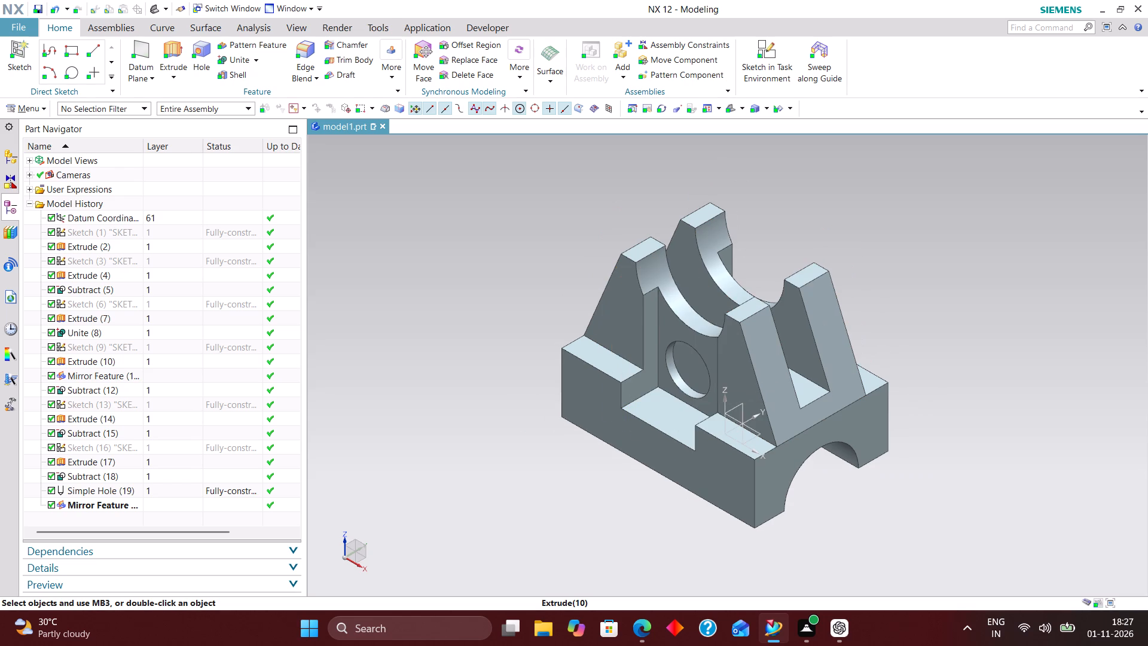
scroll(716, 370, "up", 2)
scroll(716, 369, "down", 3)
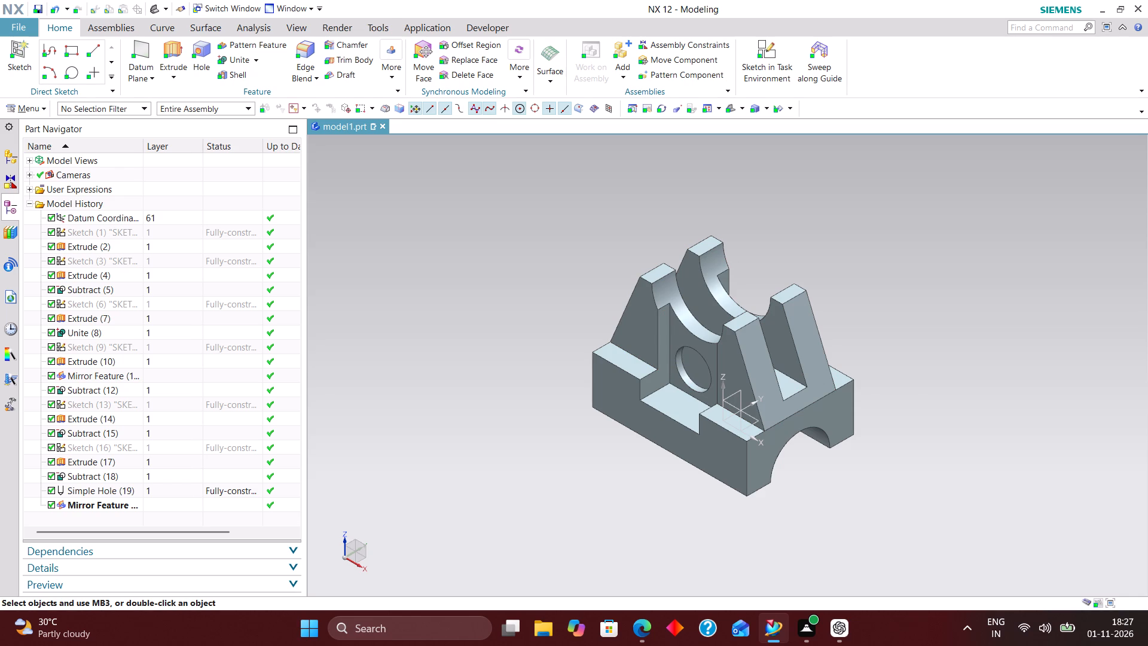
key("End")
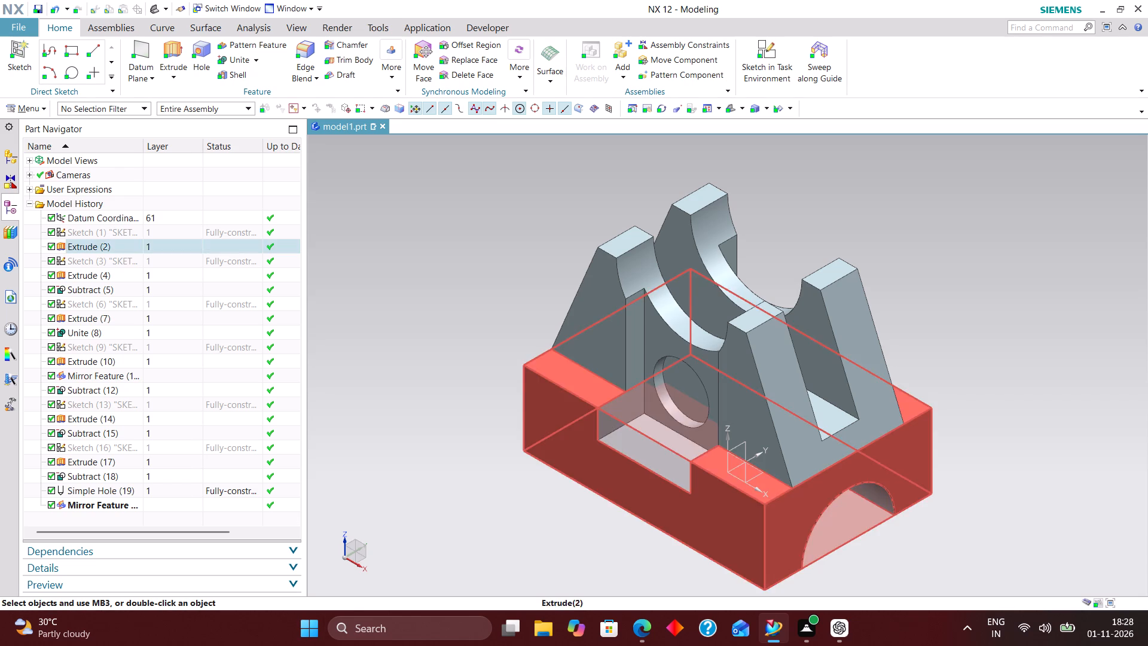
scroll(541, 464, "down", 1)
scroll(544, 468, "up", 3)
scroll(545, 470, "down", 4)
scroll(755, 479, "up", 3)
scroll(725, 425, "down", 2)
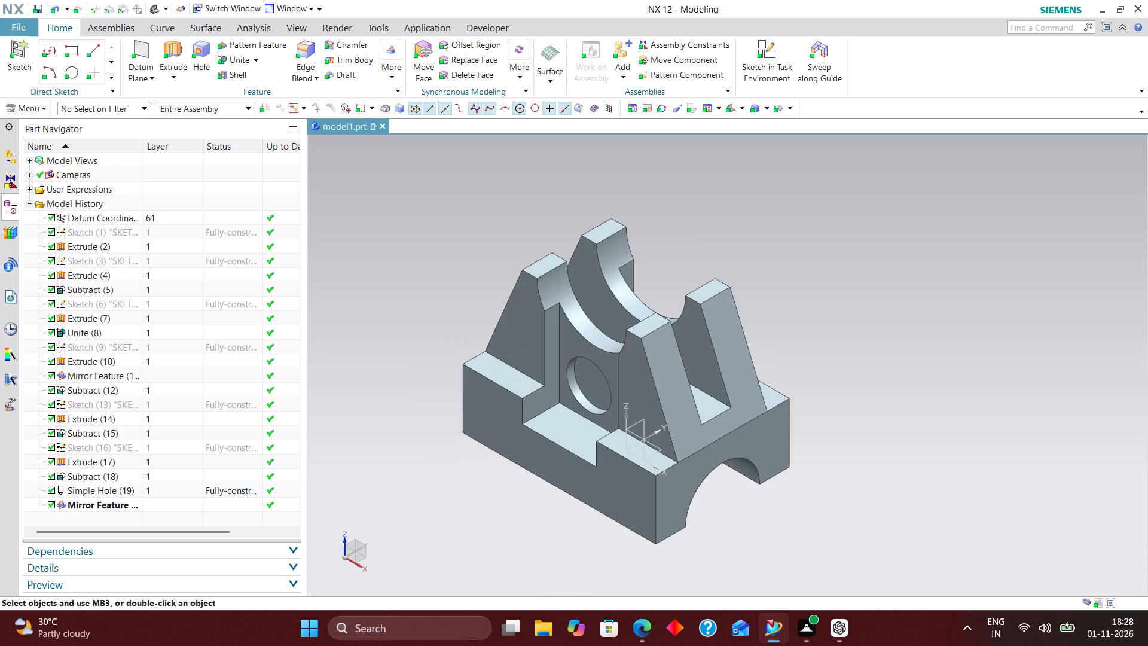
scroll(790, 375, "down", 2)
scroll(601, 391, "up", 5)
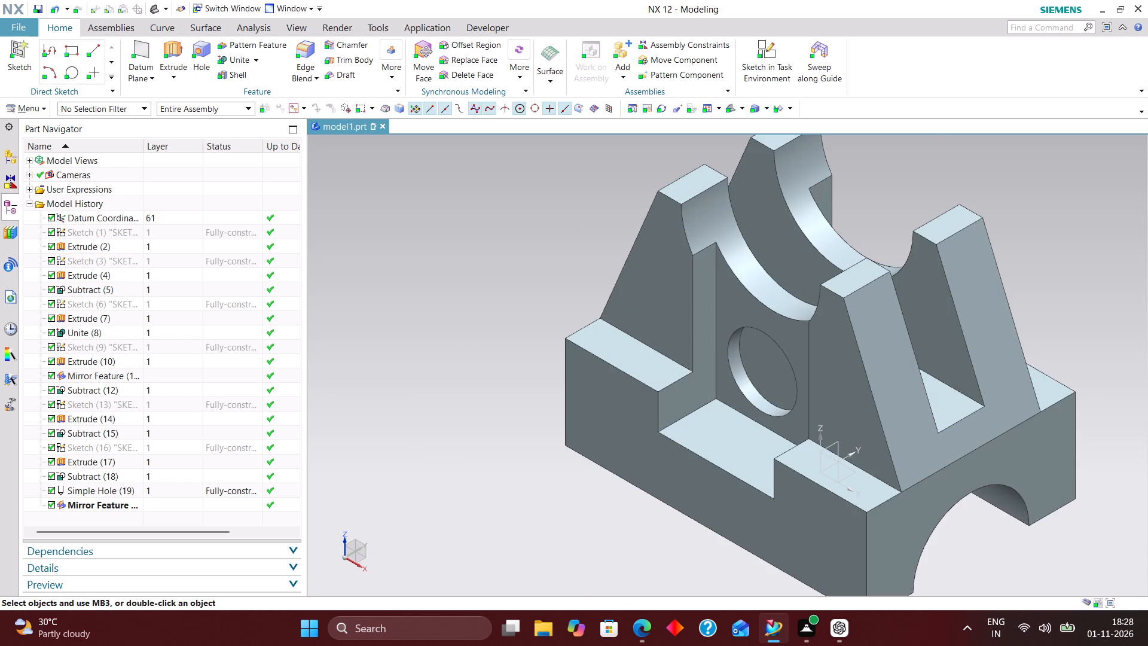
Move the datum coordinate system to layer 220 through its object display settings.
left_click(185, 222)
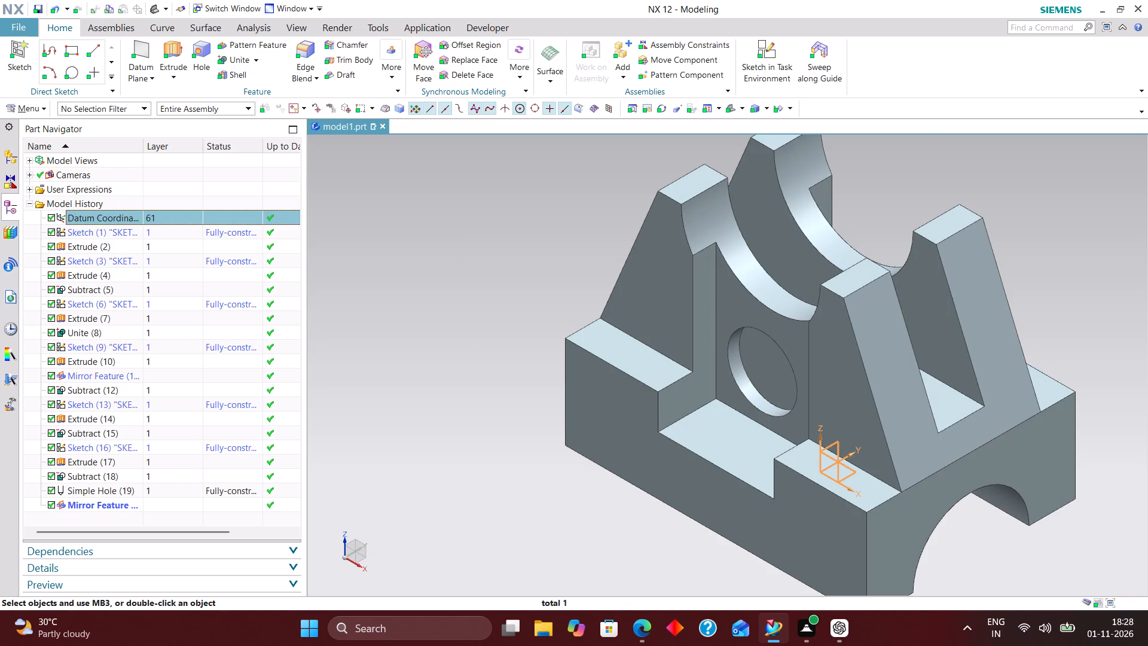
key("ctrl+j")
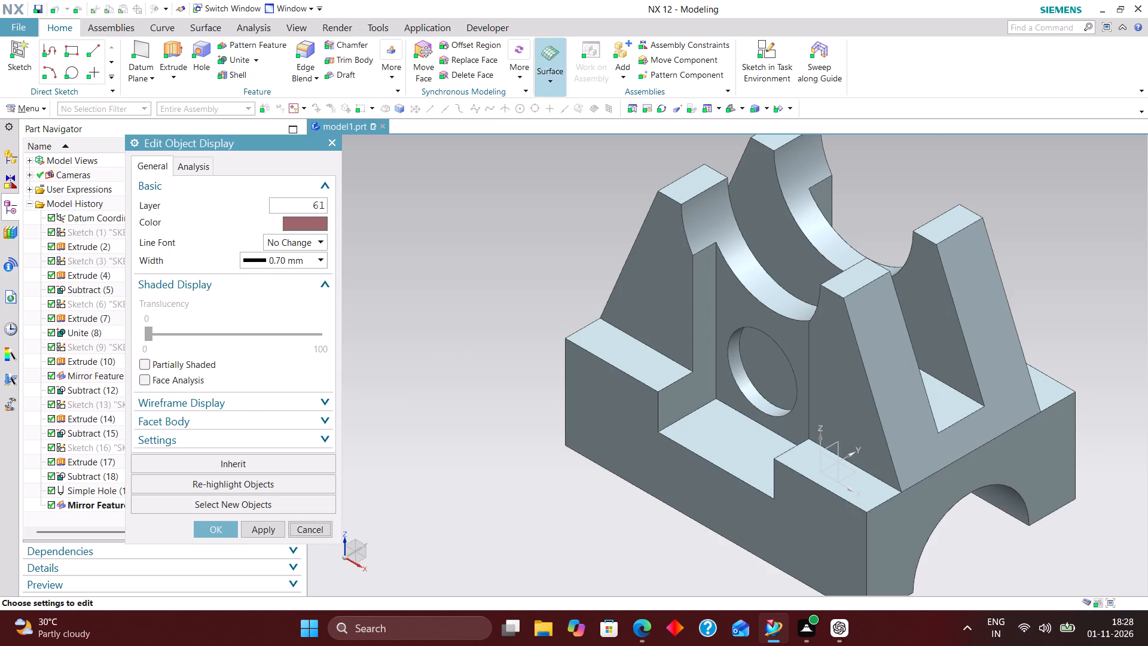
left_click_drag(305, 207, 470, 215)
type("220")
key("Return")
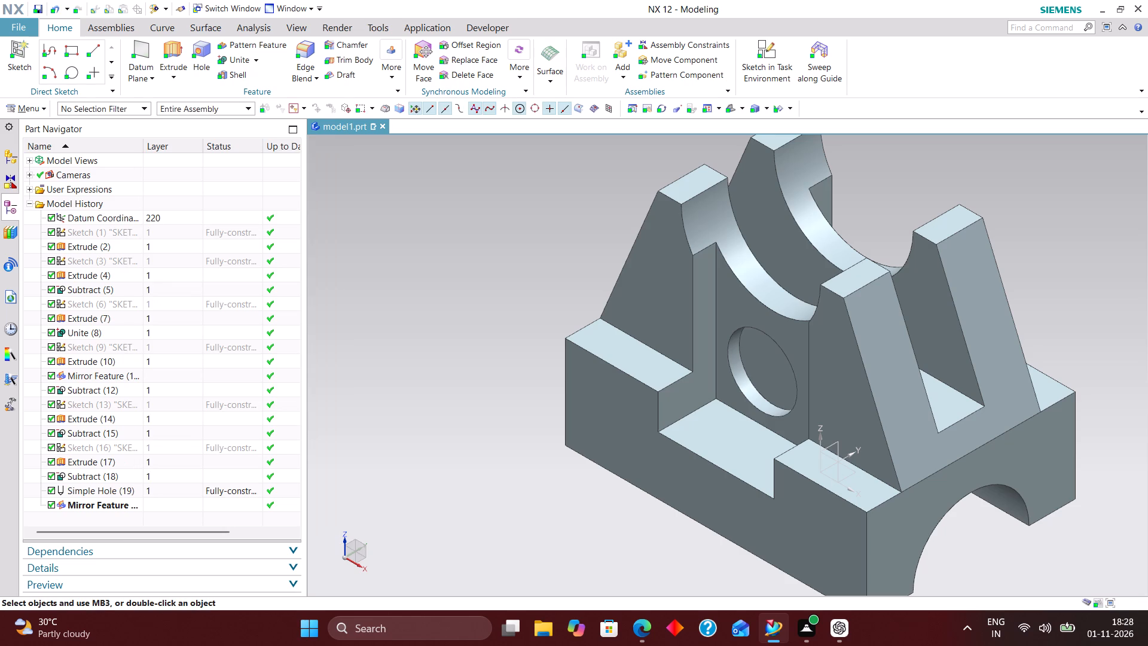
Move Sketch (1), the base block's rectangular profile, to layer 11 through its object display settings.
left_click(178, 230)
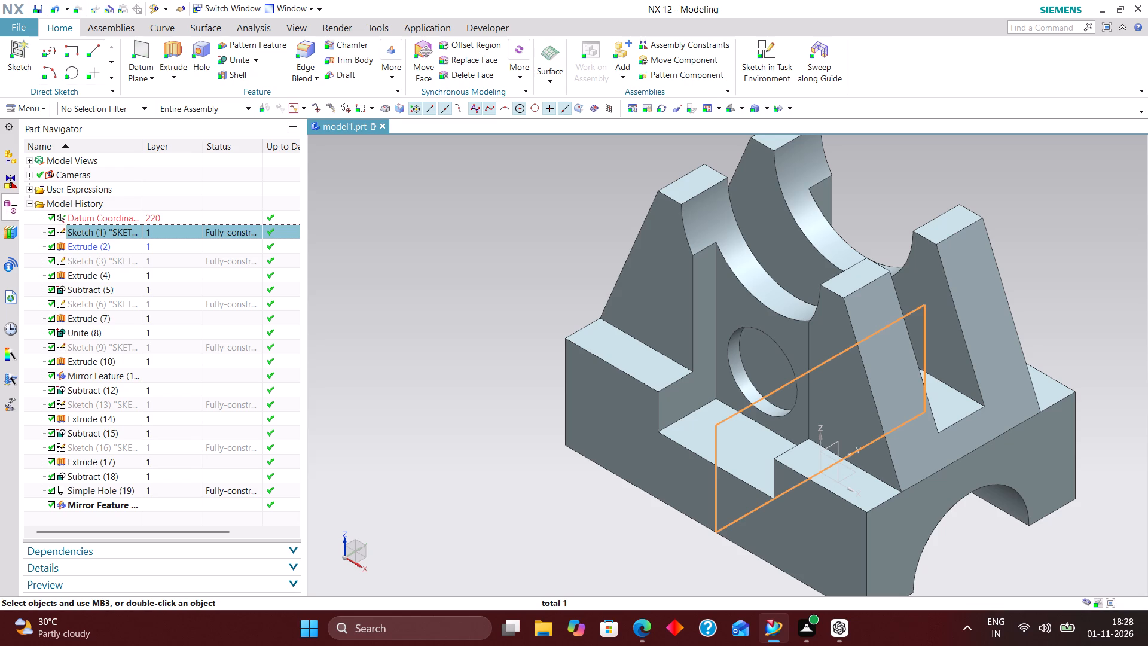
key("ctrl+j")
type("11")
key("Return")
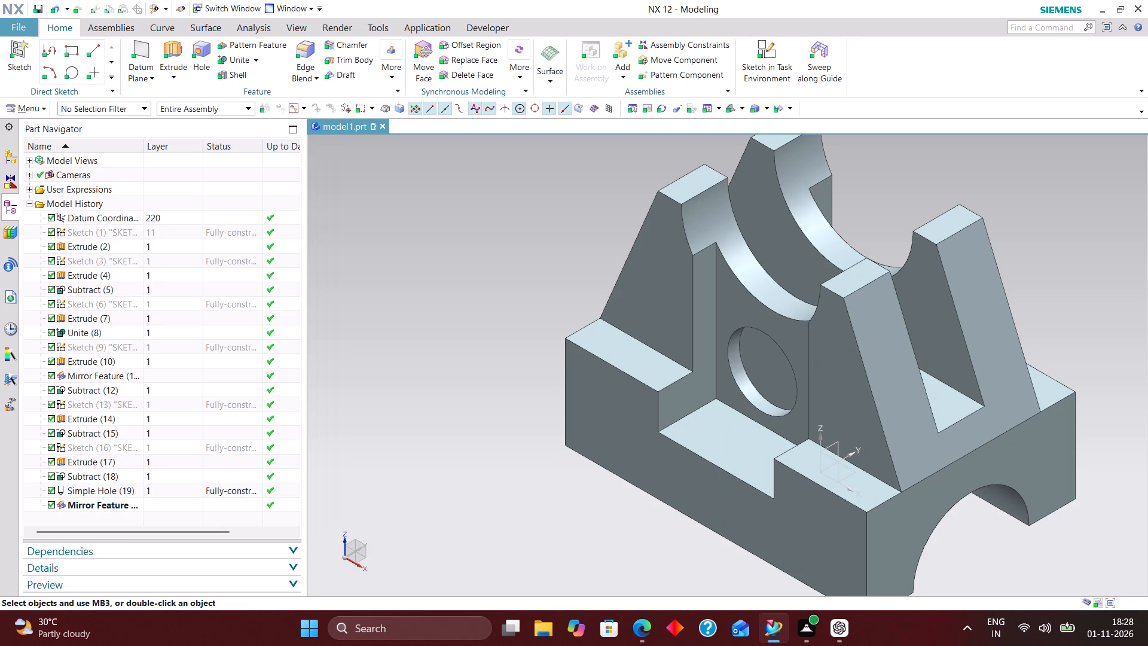
Move the bracket's solid body, selected through Extrude (2), to layer 2 in its object display settings.
left_click(161, 243)
key("ctrl+j")
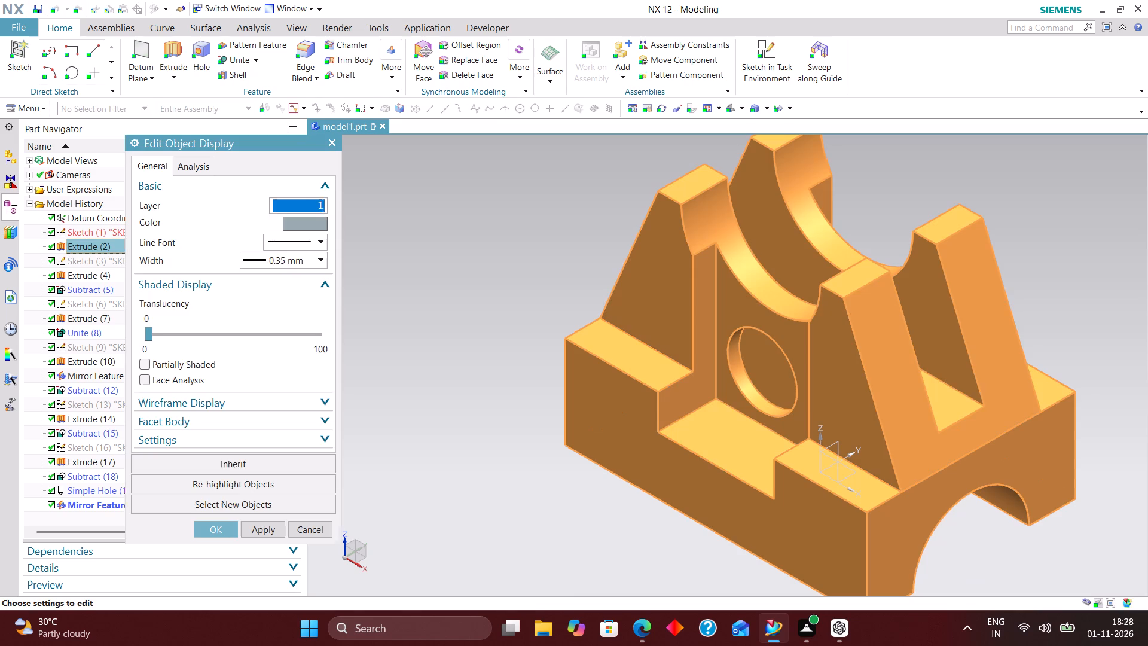
key("2")
key("Return")
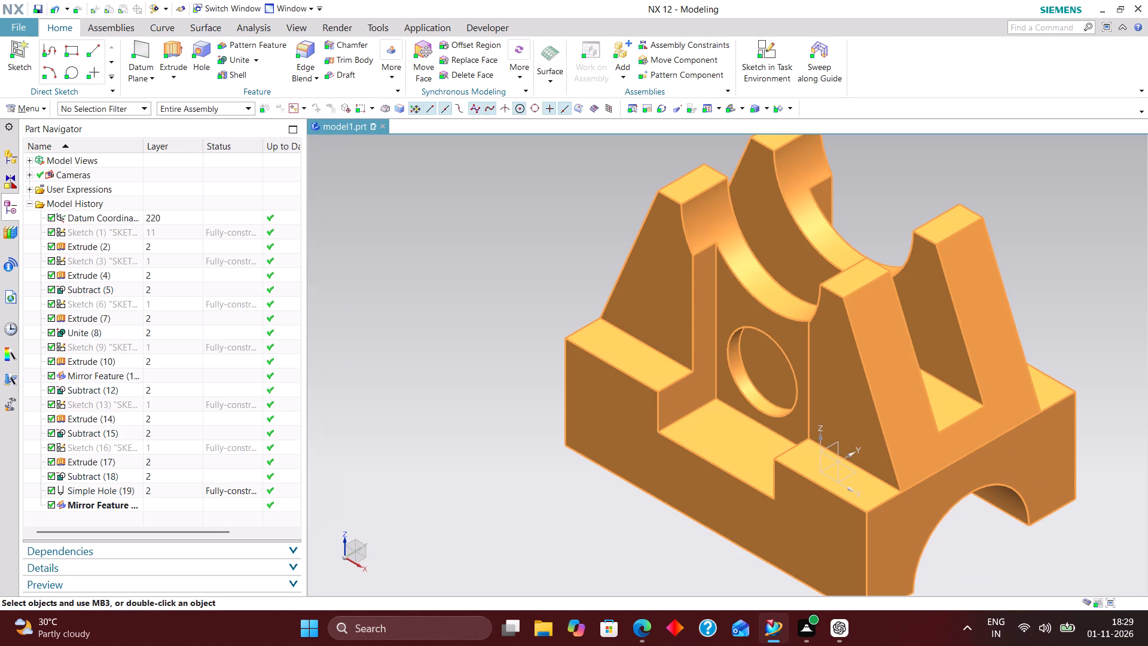
Move Sketch (3), the circle for the cutout under the base, to layer 12 in its object display settings.
left_click(167, 260)
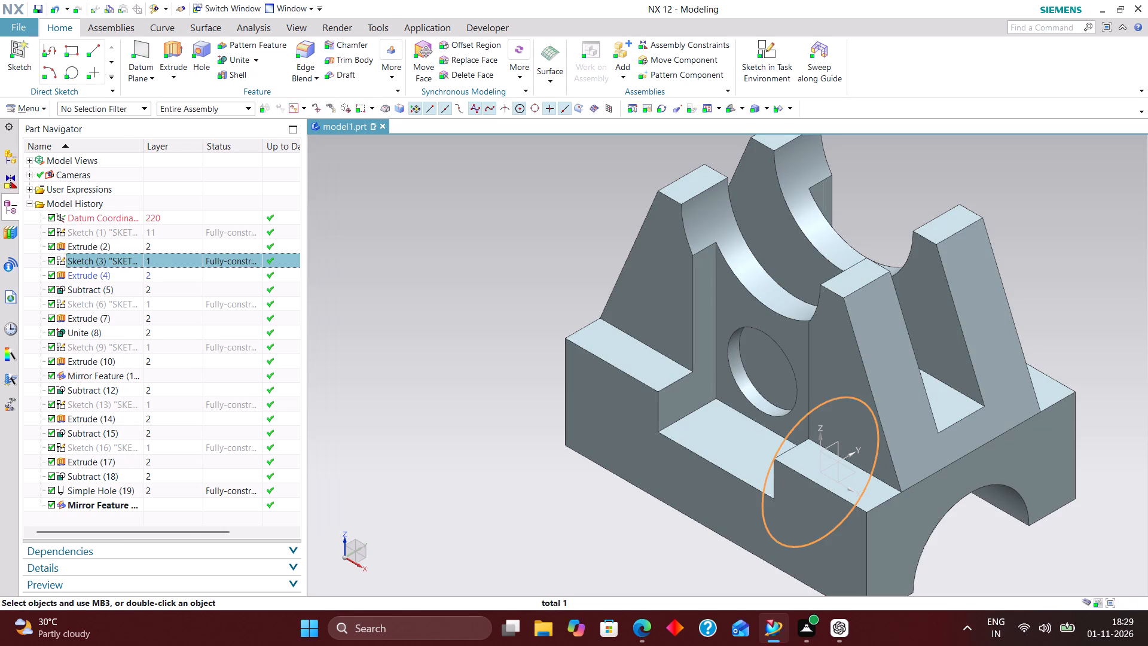
key("ctrl+j")
type("12")
key("Return")
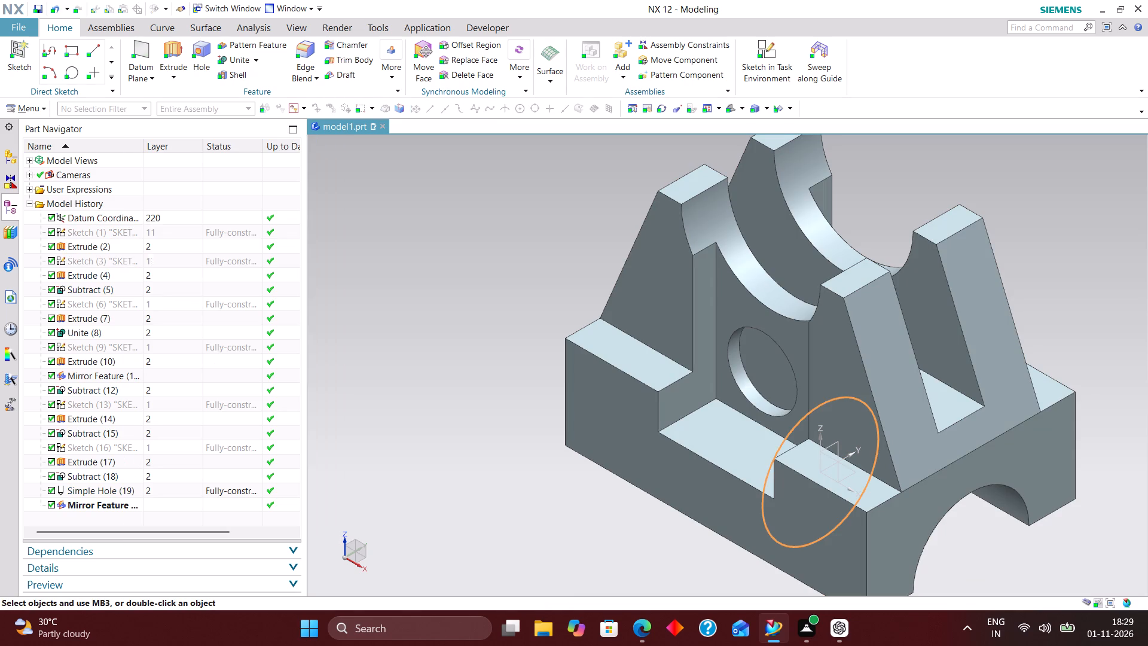
Move Sketch (6), the tapered upright's profile, to layer 13 in its object display settings.
left_click(156, 302)
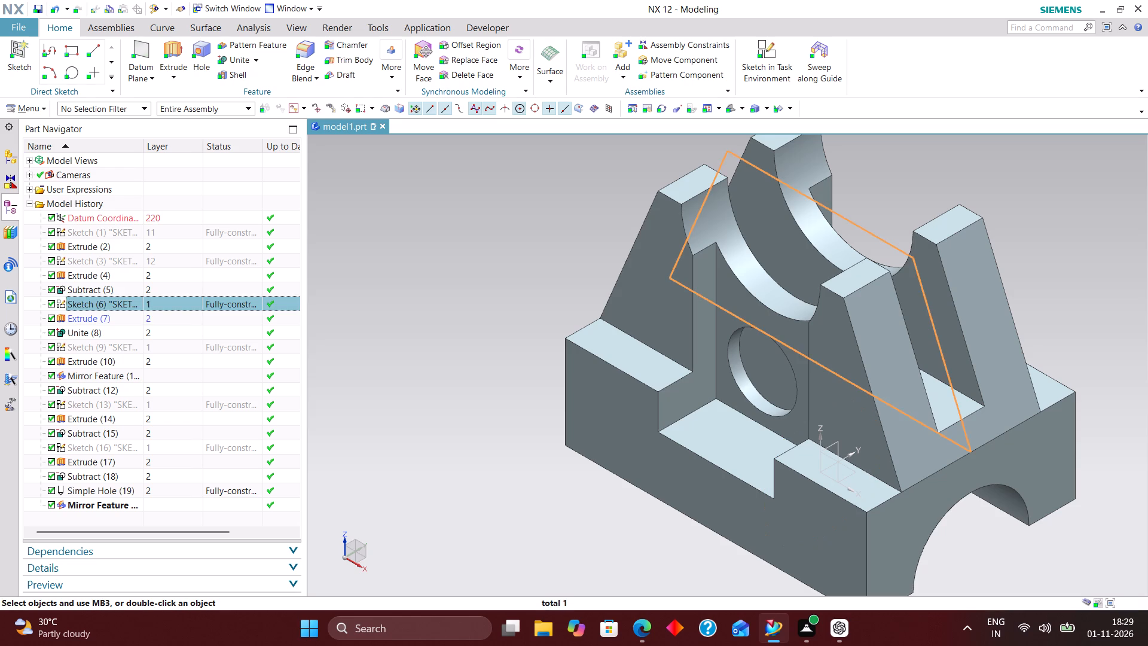
key("ctrl+j")
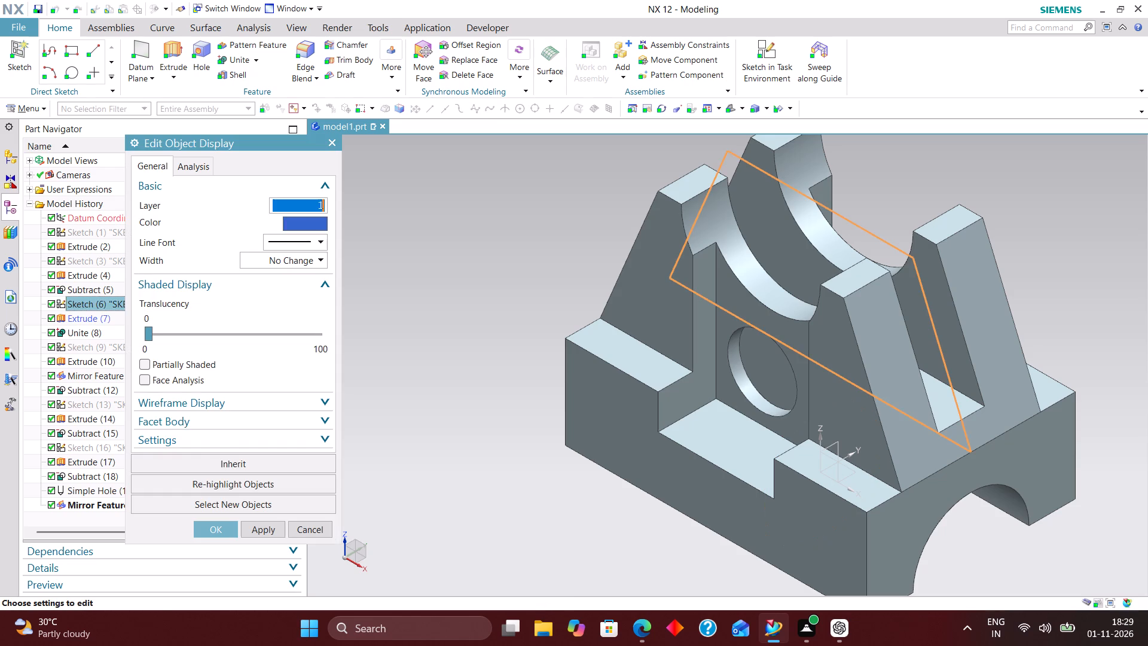
type("13")
key("Return")
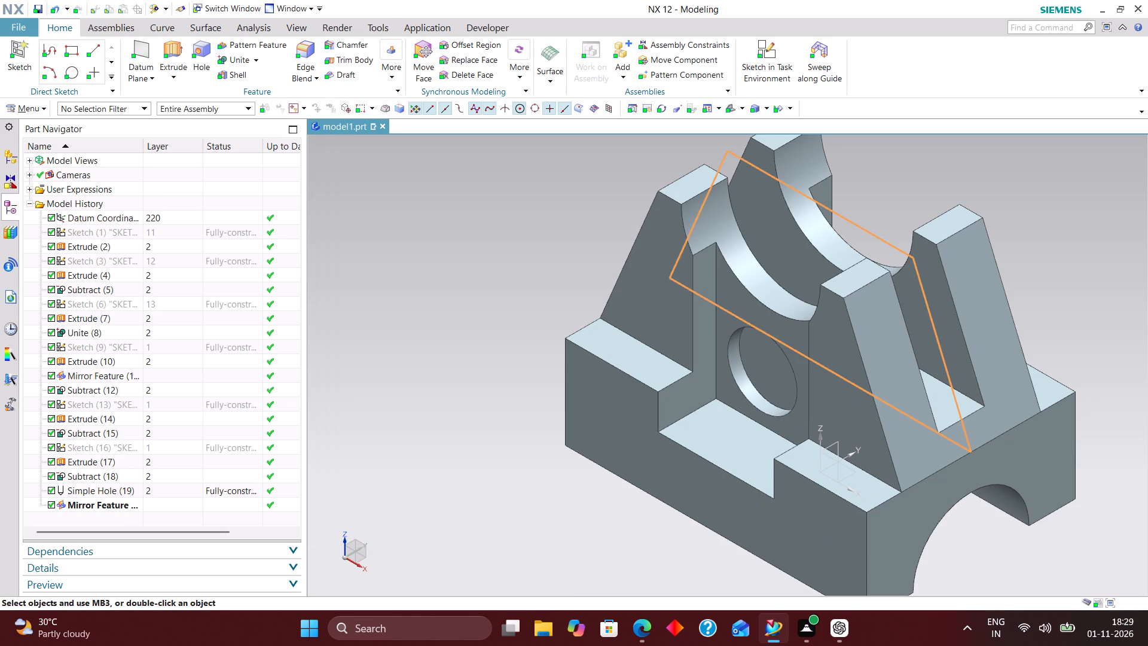
Move Sketch (9), the side notch's rectangular profile, to layer 14 in its object display settings.
left_click(168, 350)
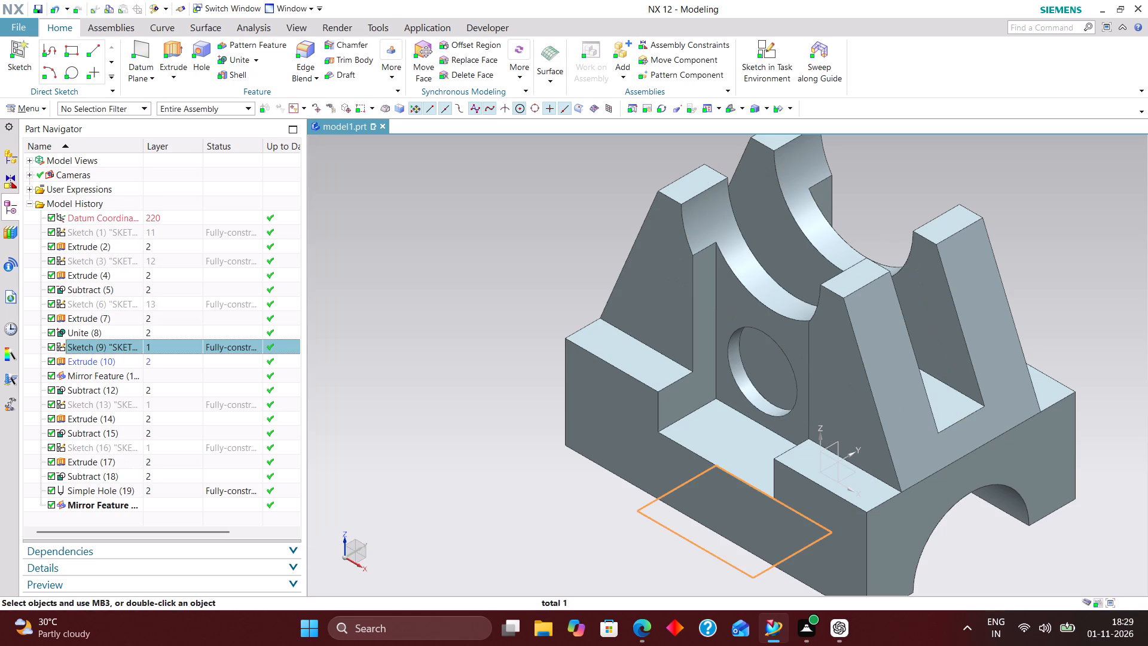
key("ctrl+j")
type("14")
key("Return")
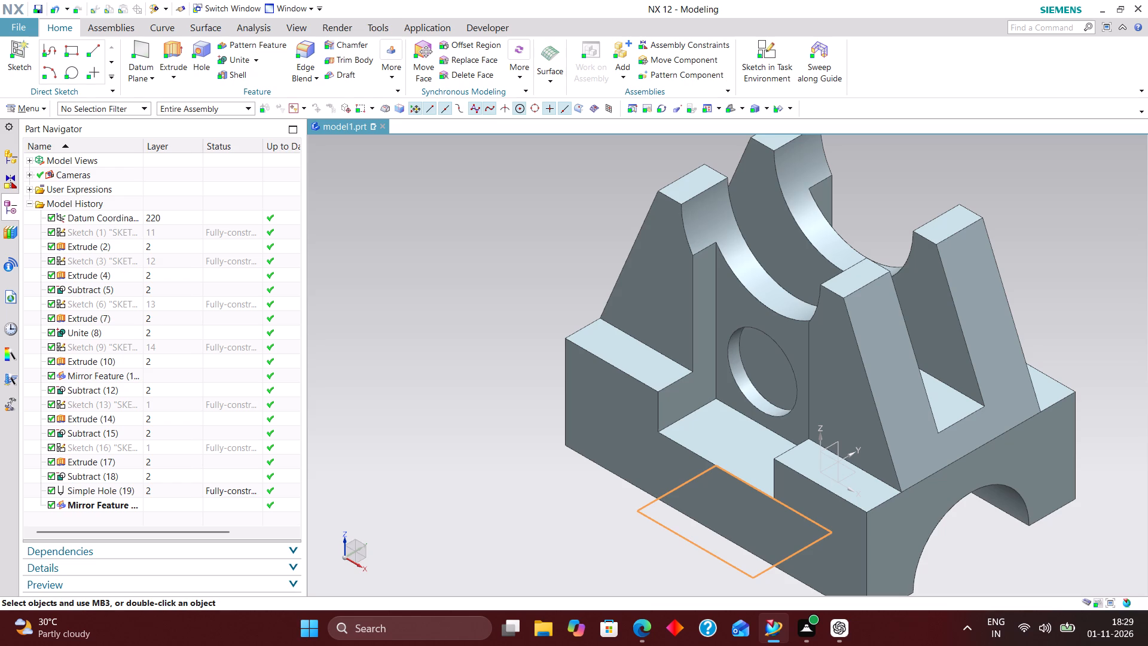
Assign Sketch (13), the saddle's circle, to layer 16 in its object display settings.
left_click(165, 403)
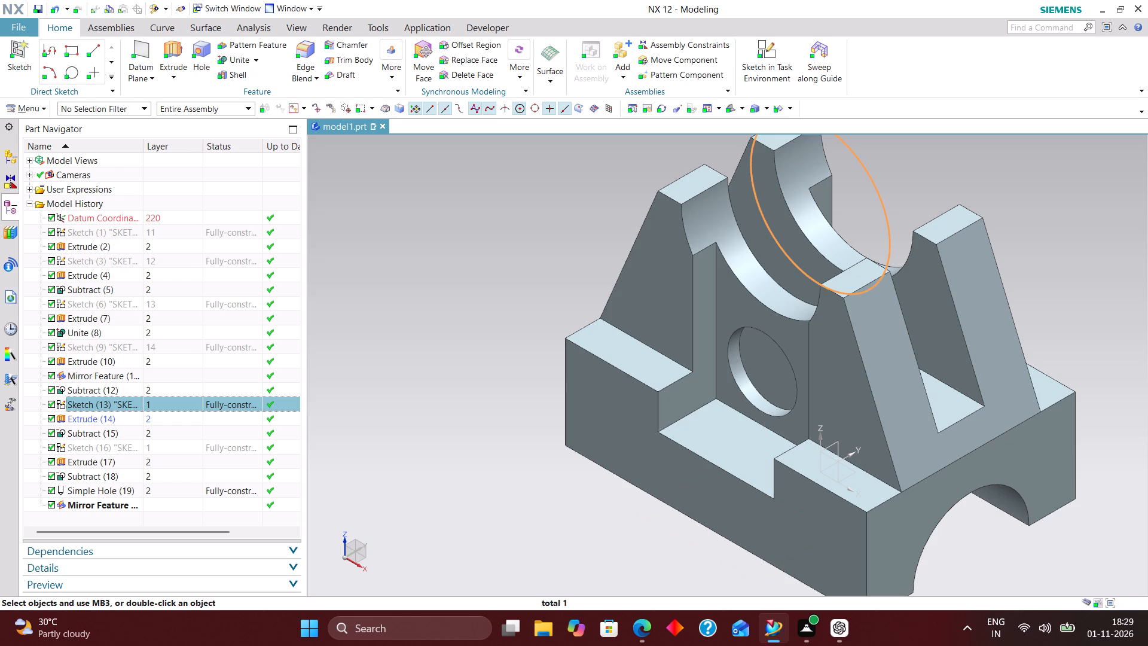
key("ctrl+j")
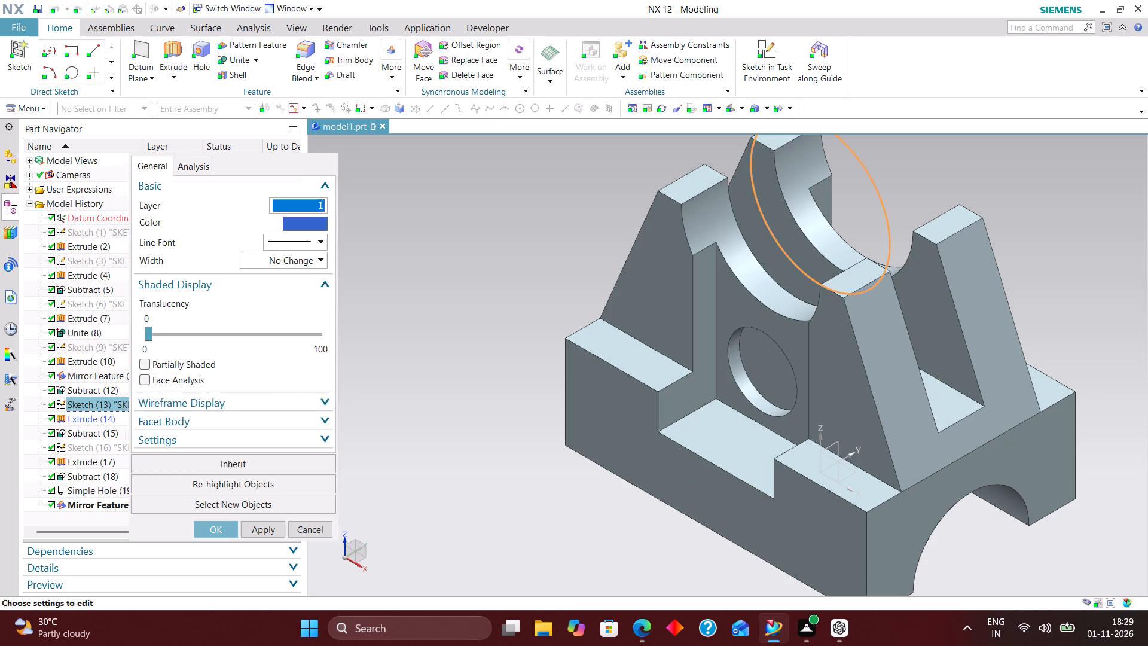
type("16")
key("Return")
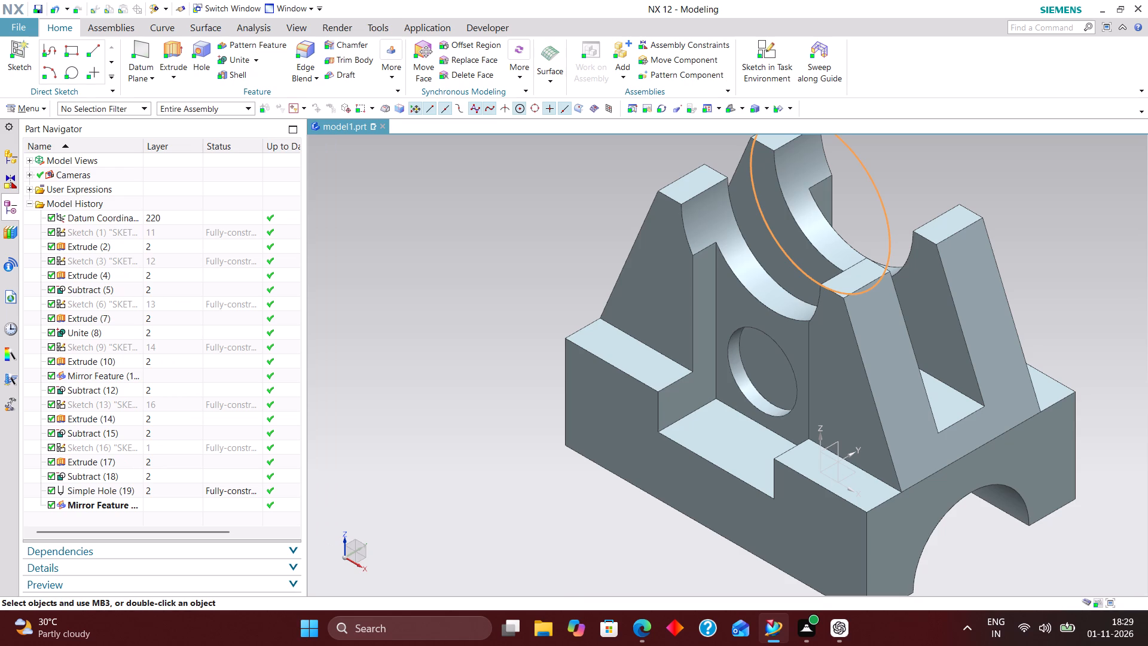
Set the layer of Sketch (13), the saddle's circle, to 15 in its object display settings.
left_click(181, 409)
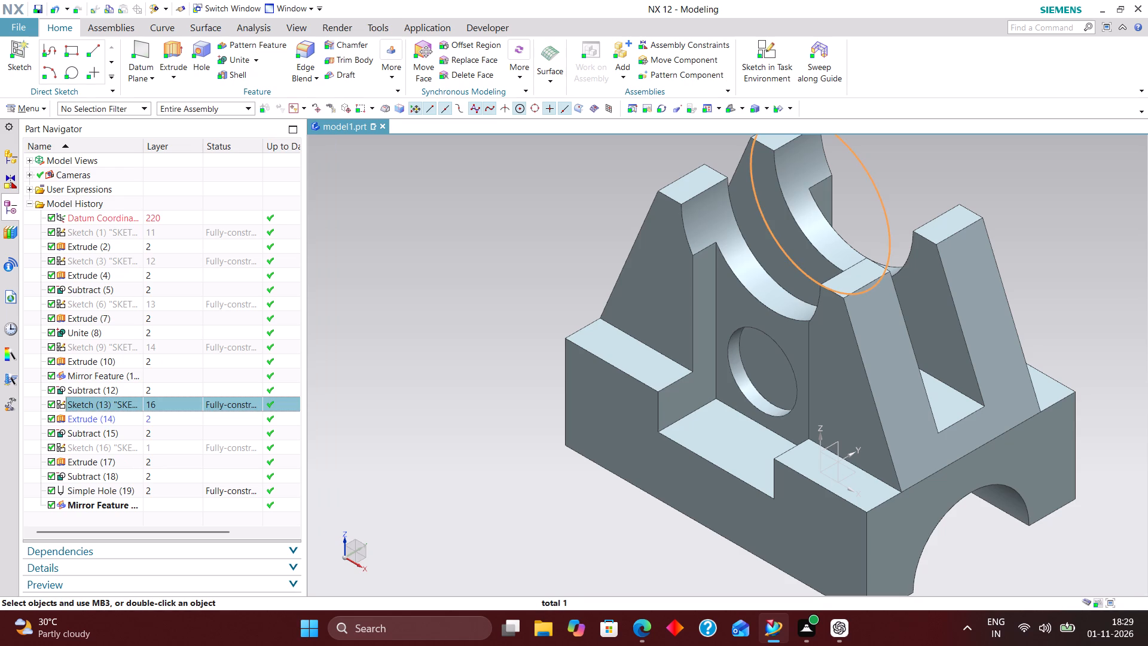
key("ctrl+j")
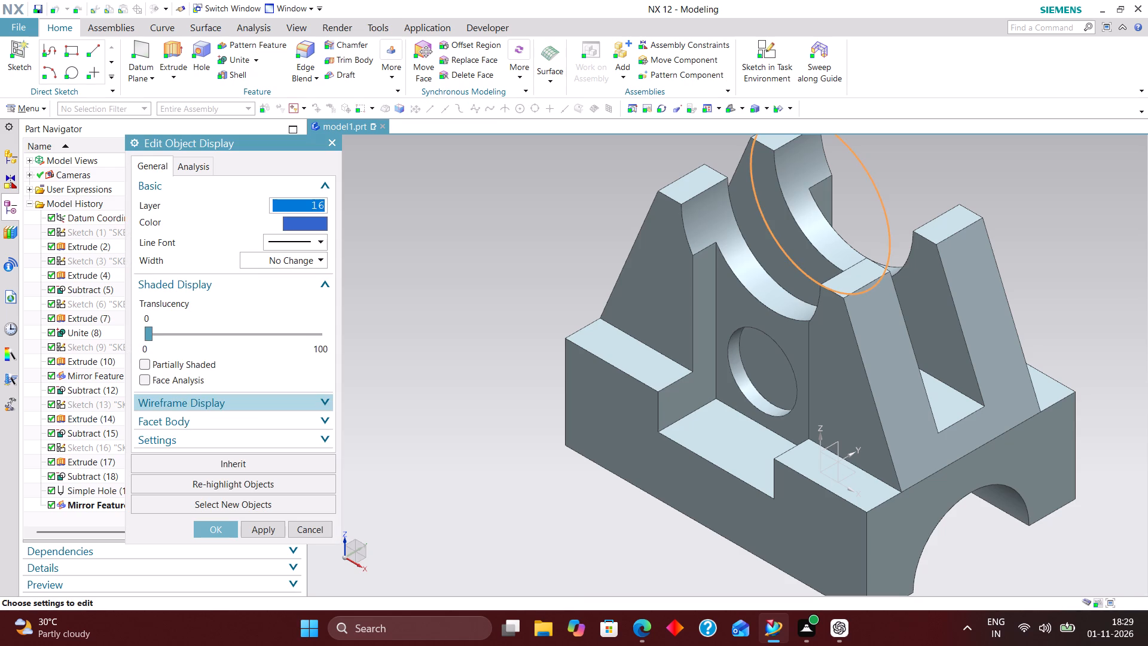
type("15")
key("Return")
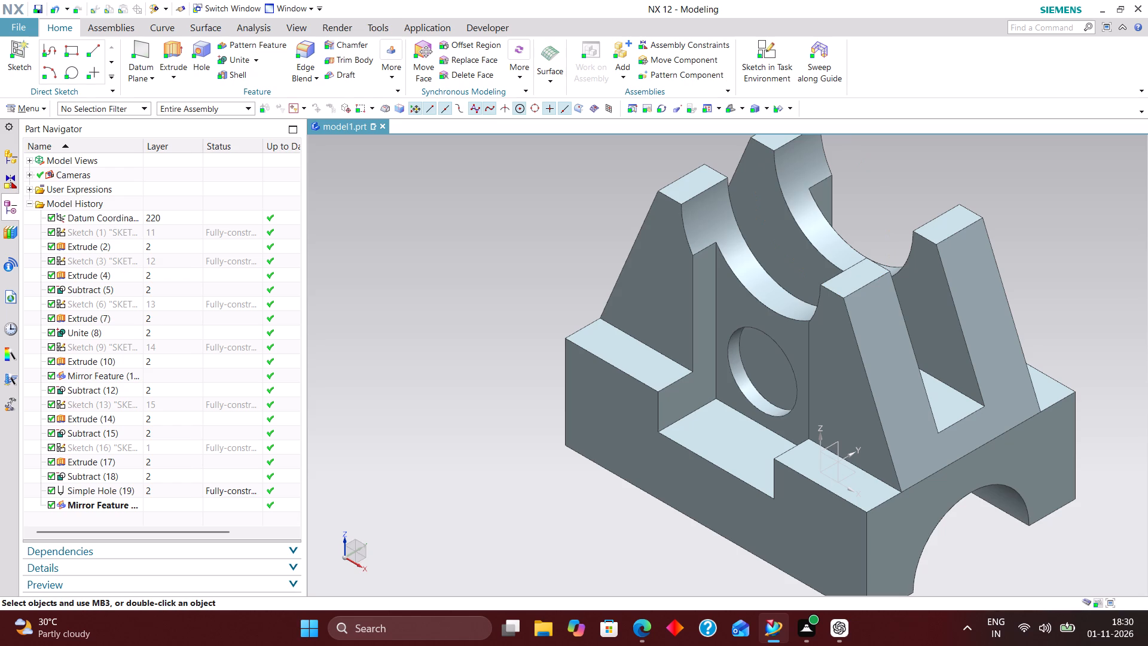
Move Sketch (16), the lengthwise slot's rectangular profile, to layer 16 in its object display settings.
left_click(171, 450)
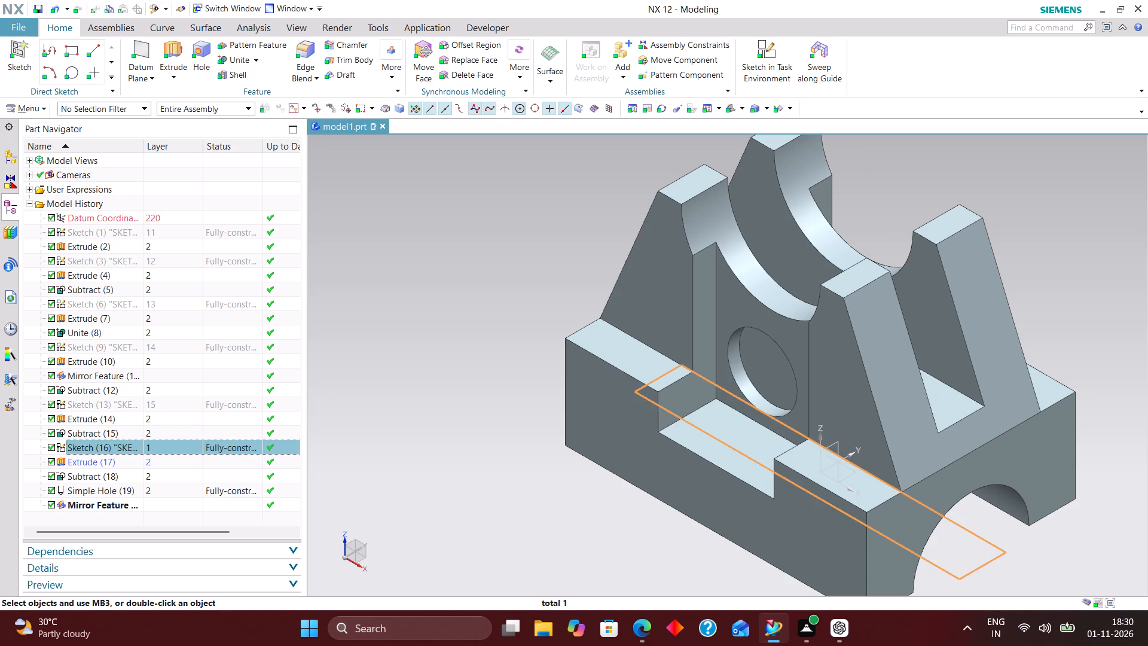
key("ctrl+j")
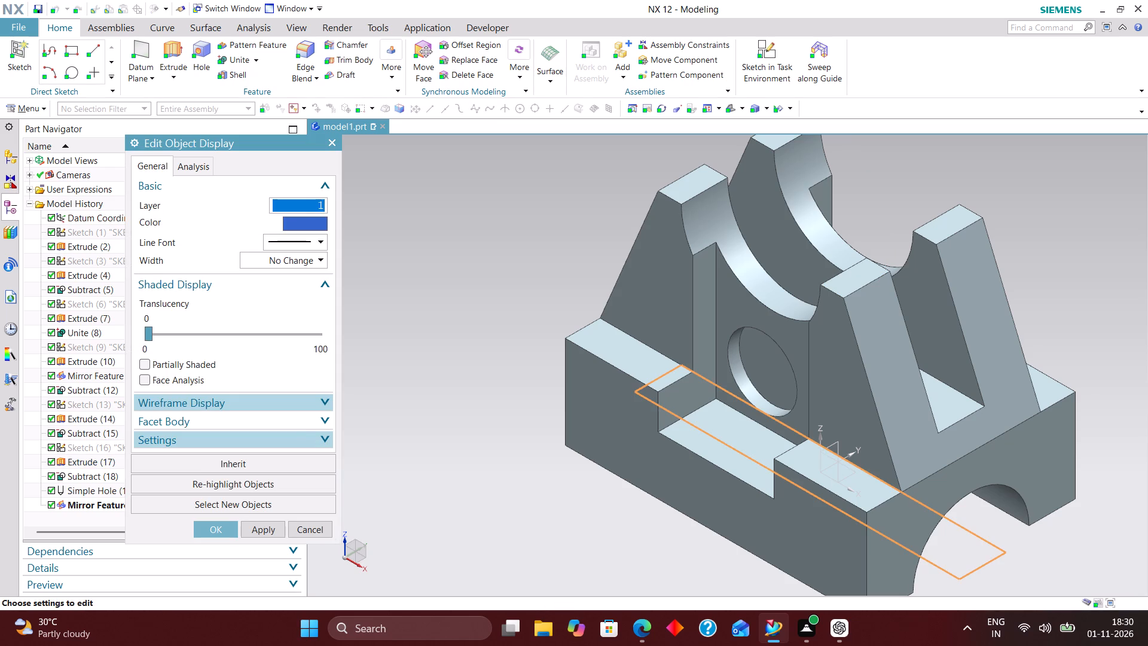
type("16")
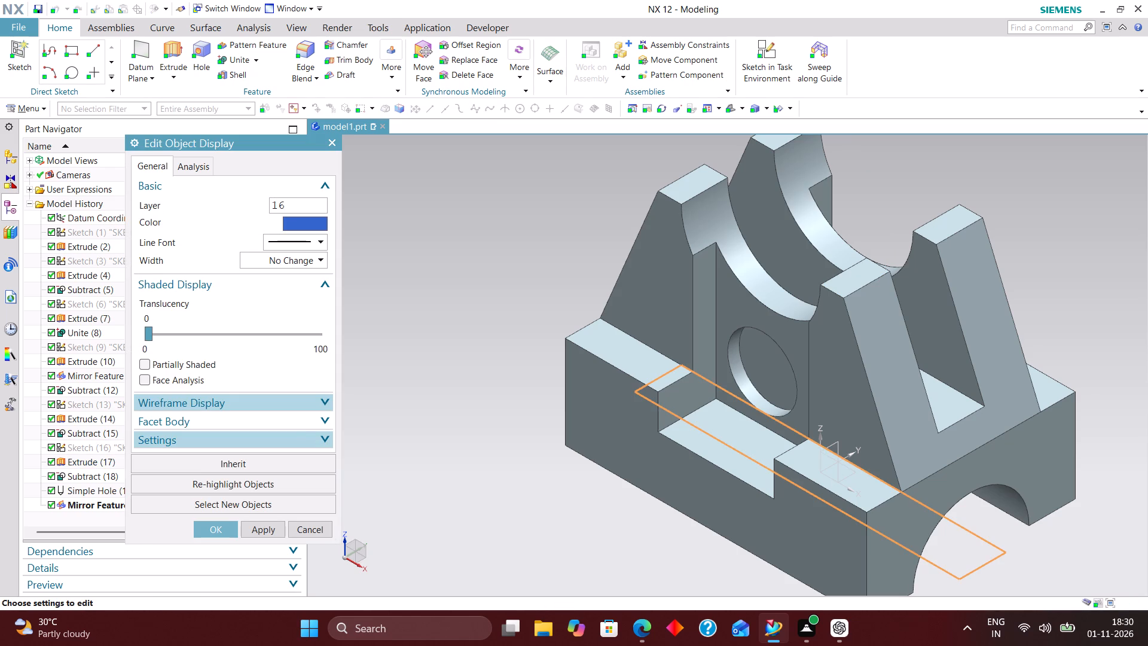
key("Return")
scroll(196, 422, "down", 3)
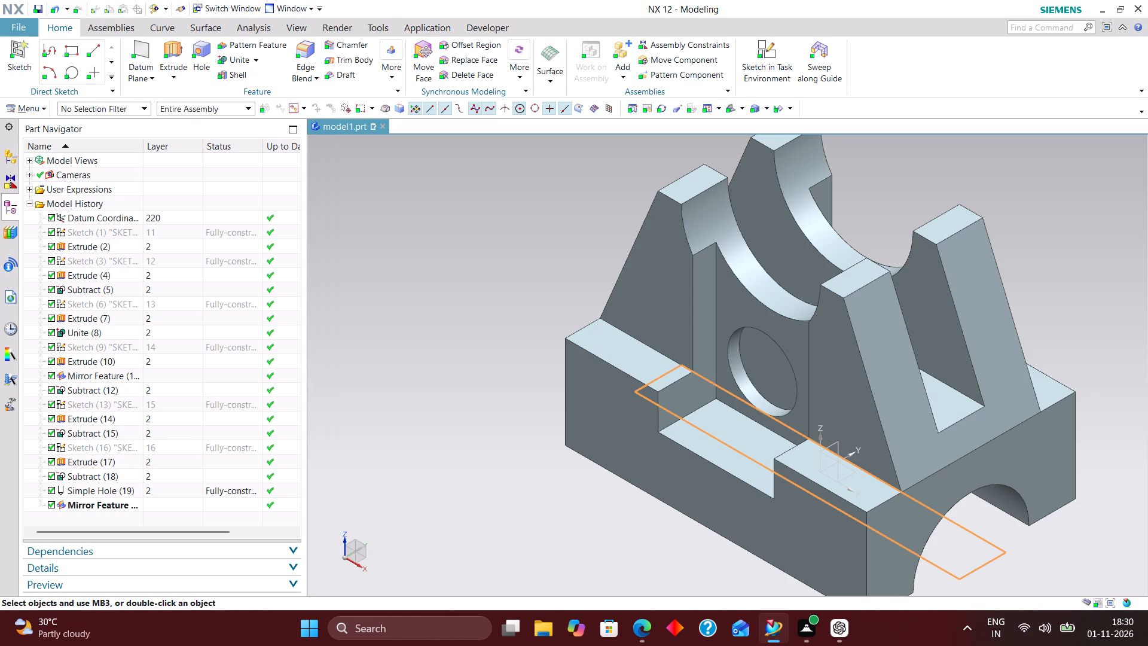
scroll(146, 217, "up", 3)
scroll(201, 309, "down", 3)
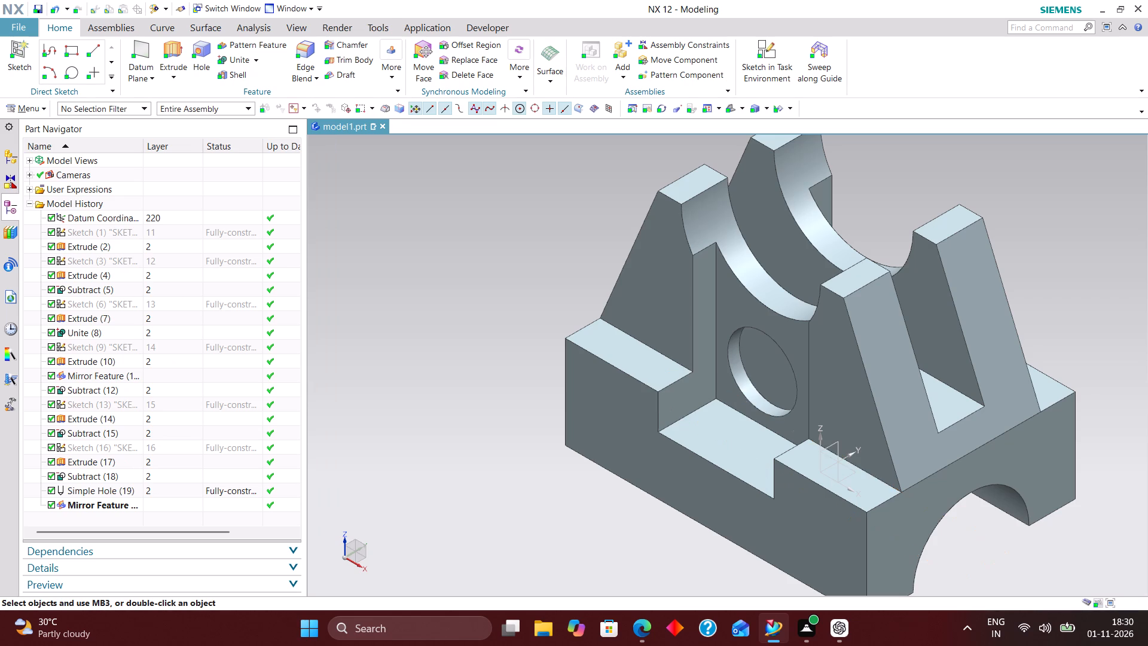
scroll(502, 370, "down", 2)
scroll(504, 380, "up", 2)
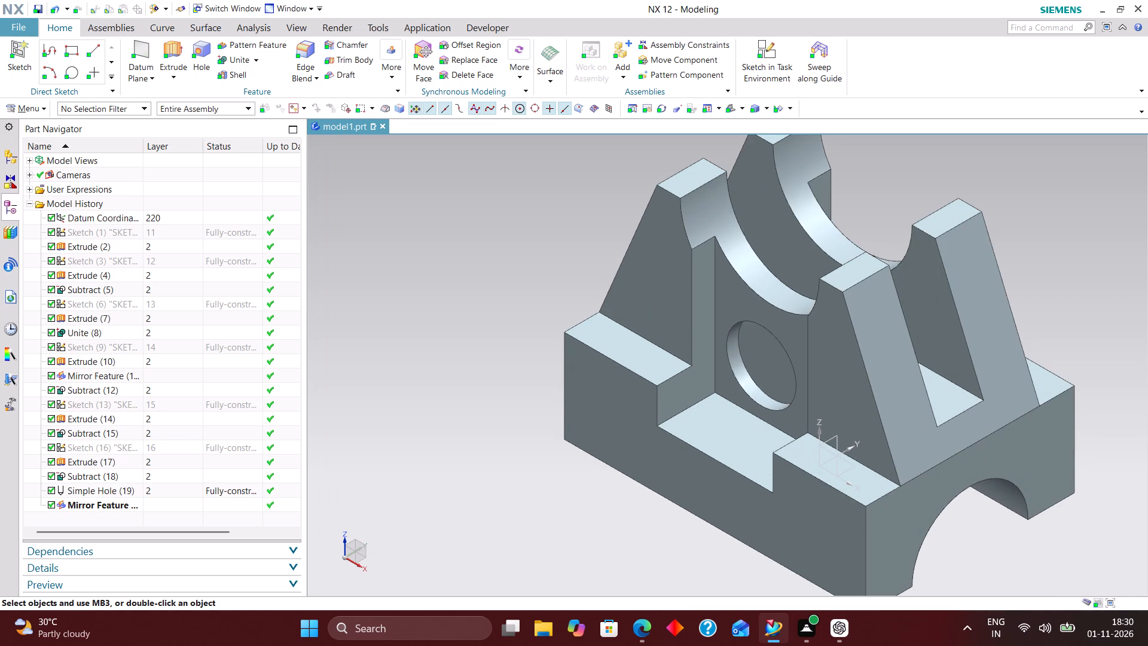
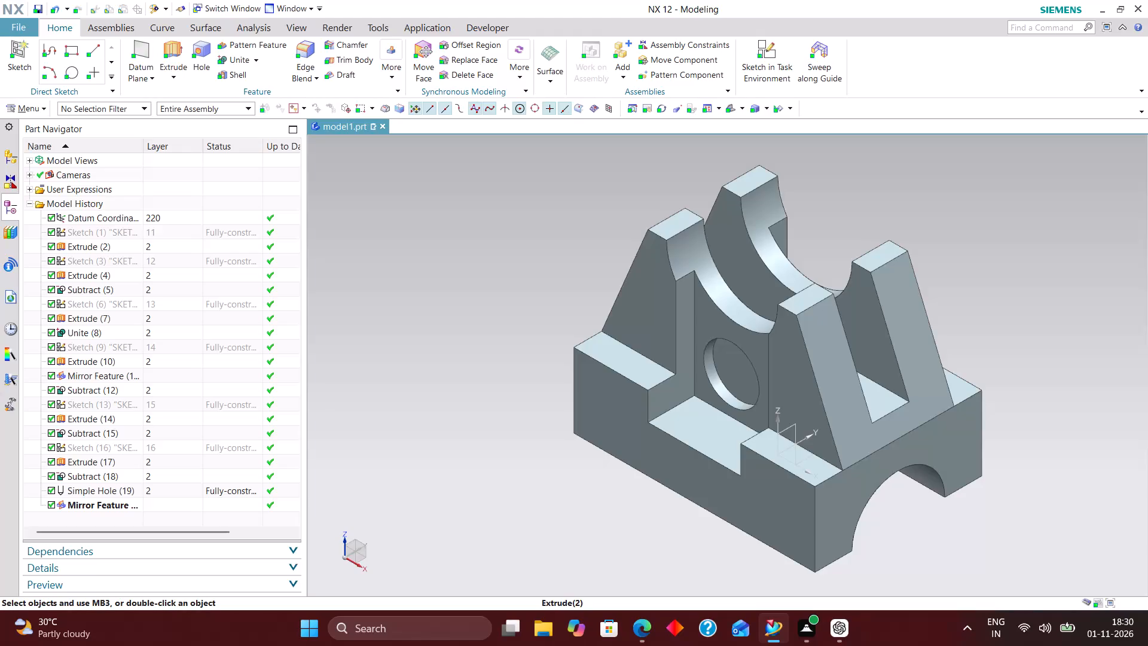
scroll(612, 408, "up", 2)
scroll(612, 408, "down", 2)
Assign the library material Steel to the bracket's solid body.
left_click(46, 108)
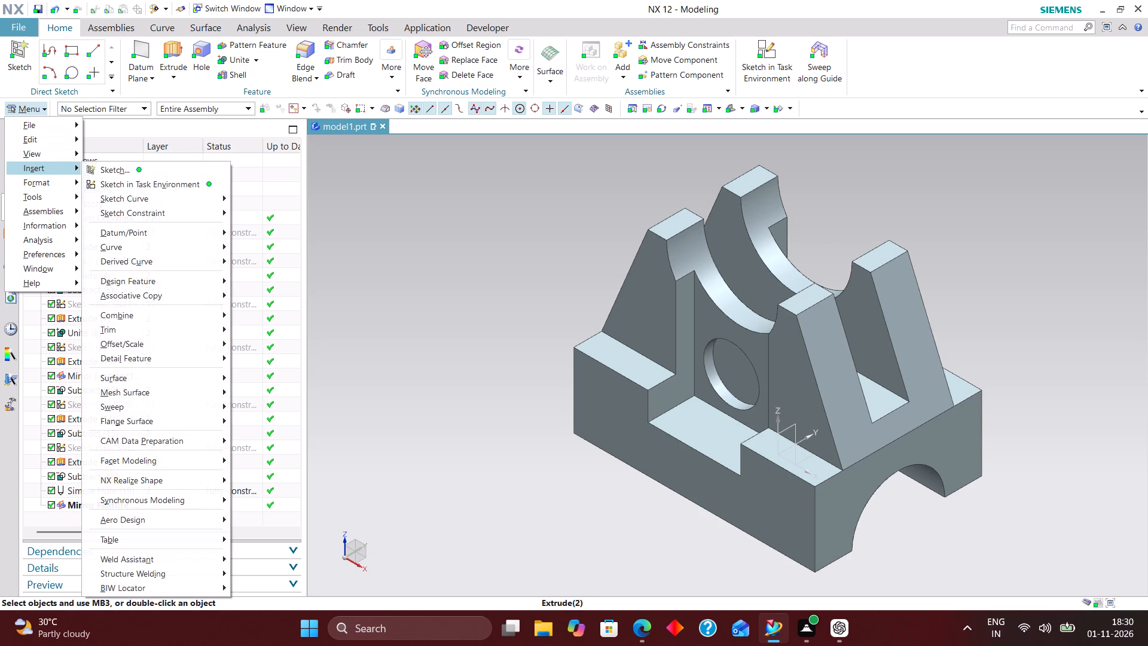
left_click(53, 195)
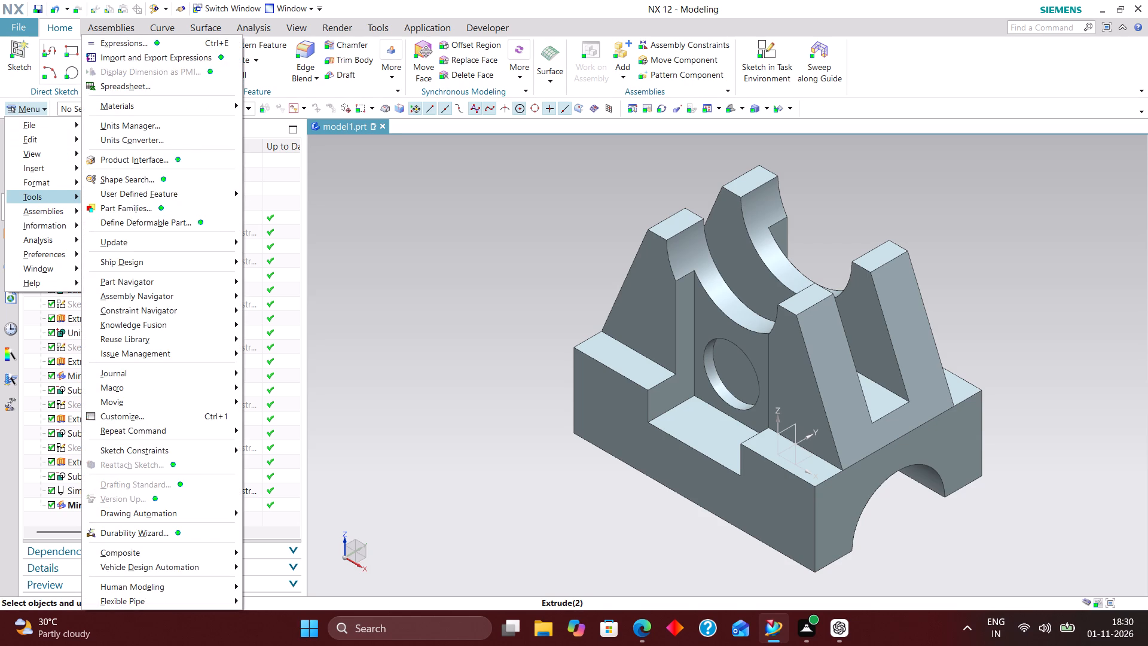
left_click(188, 106)
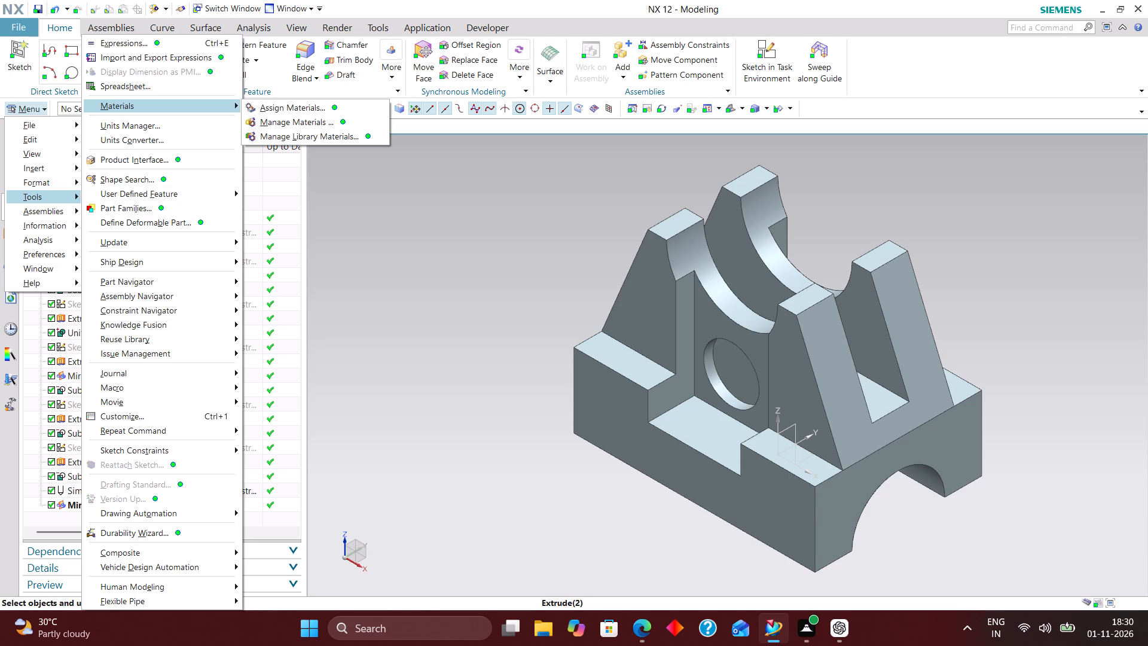
left_click(188, 106)
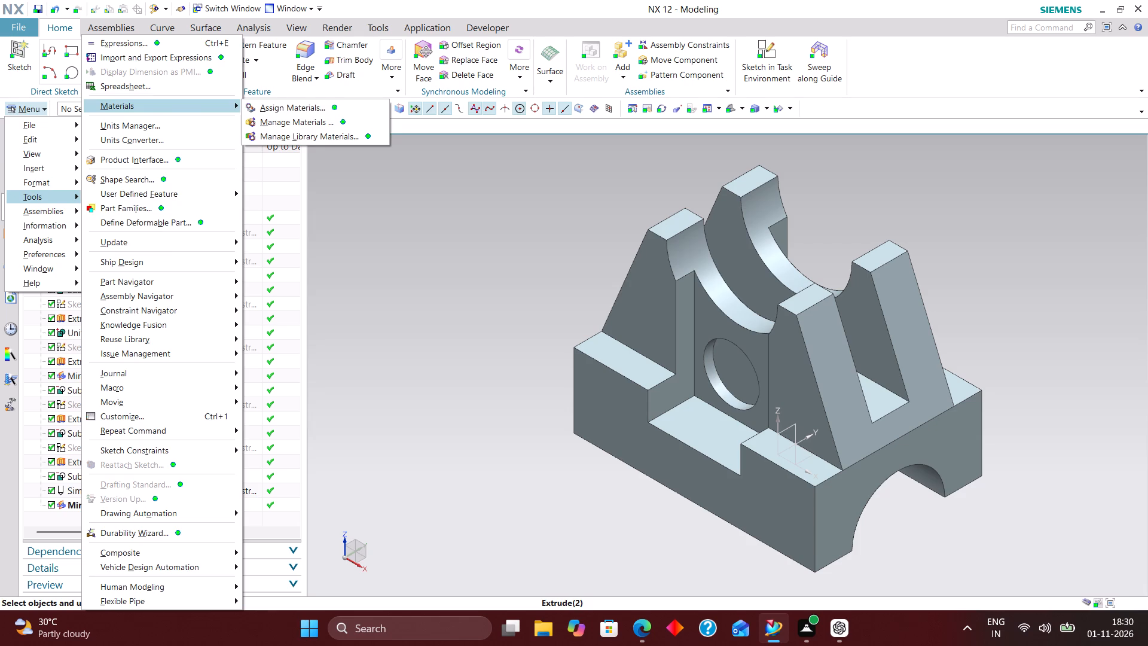
left_click(282, 110)
scroll(224, 451, "down", 9)
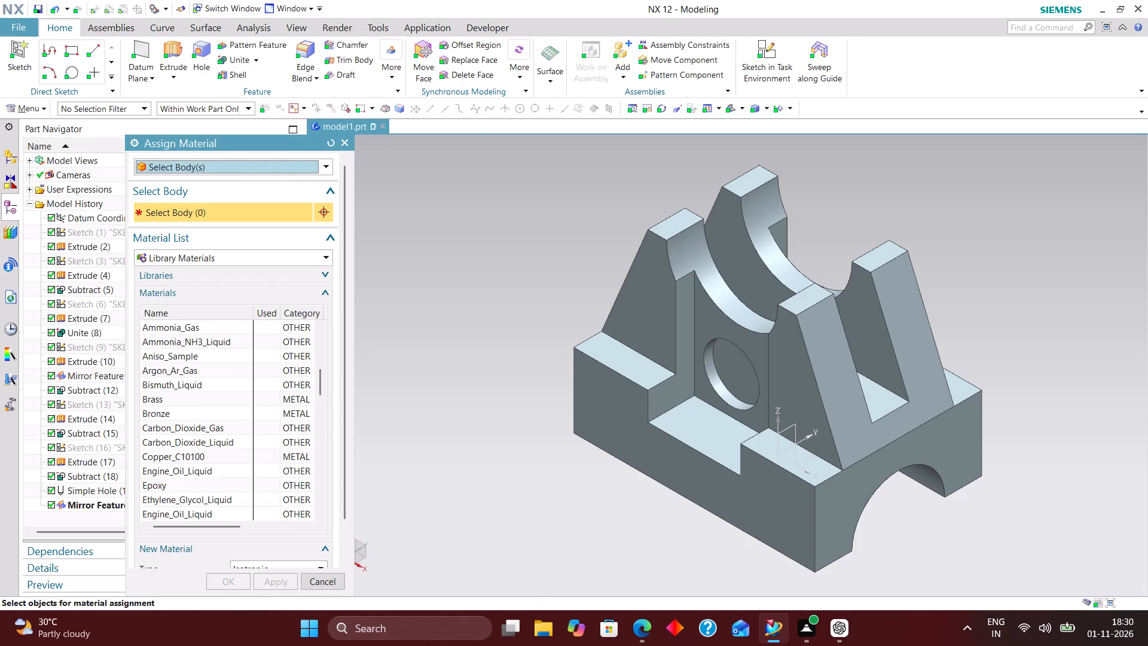
scroll(227, 440, "down", 3)
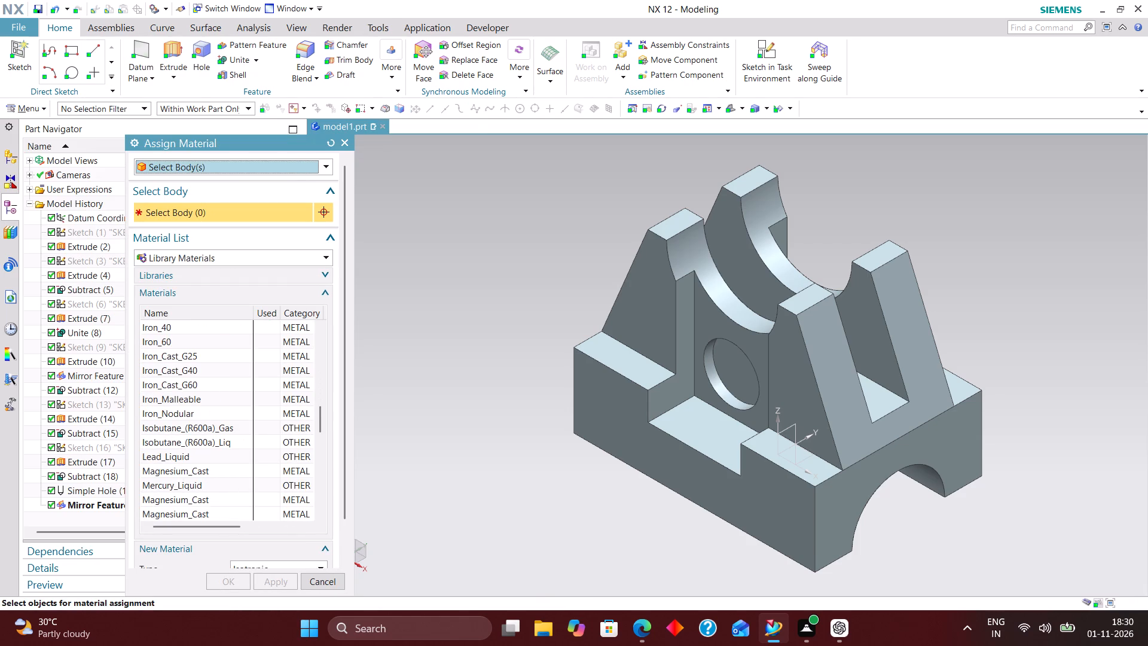
scroll(186, 386, "down", 5)
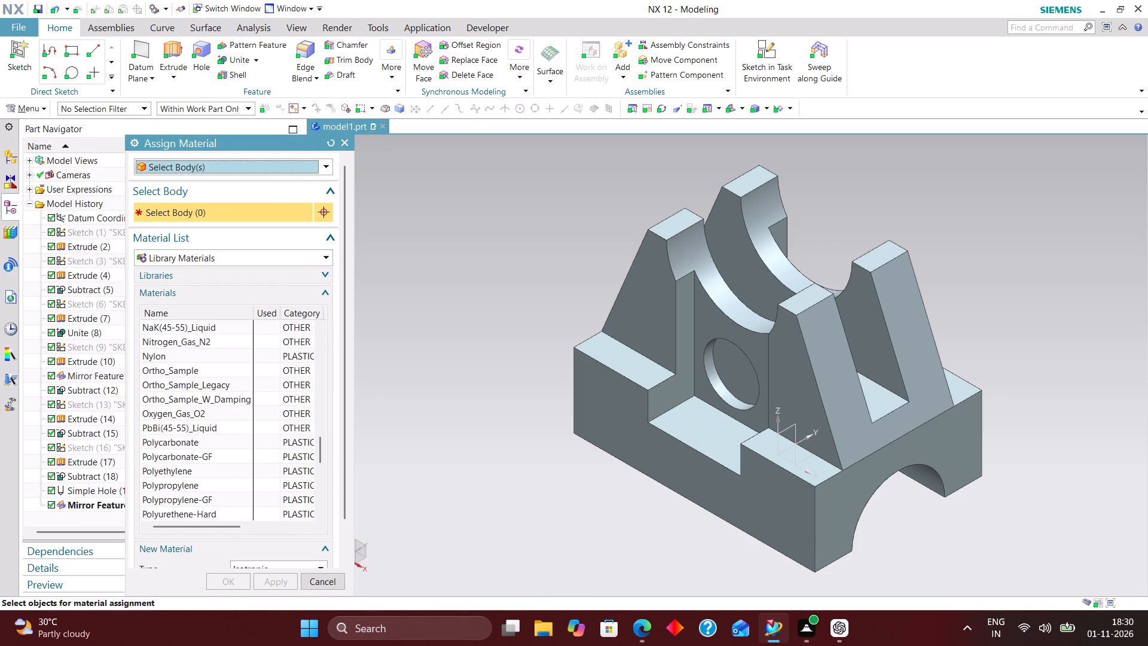
scroll(204, 491, "down", 3)
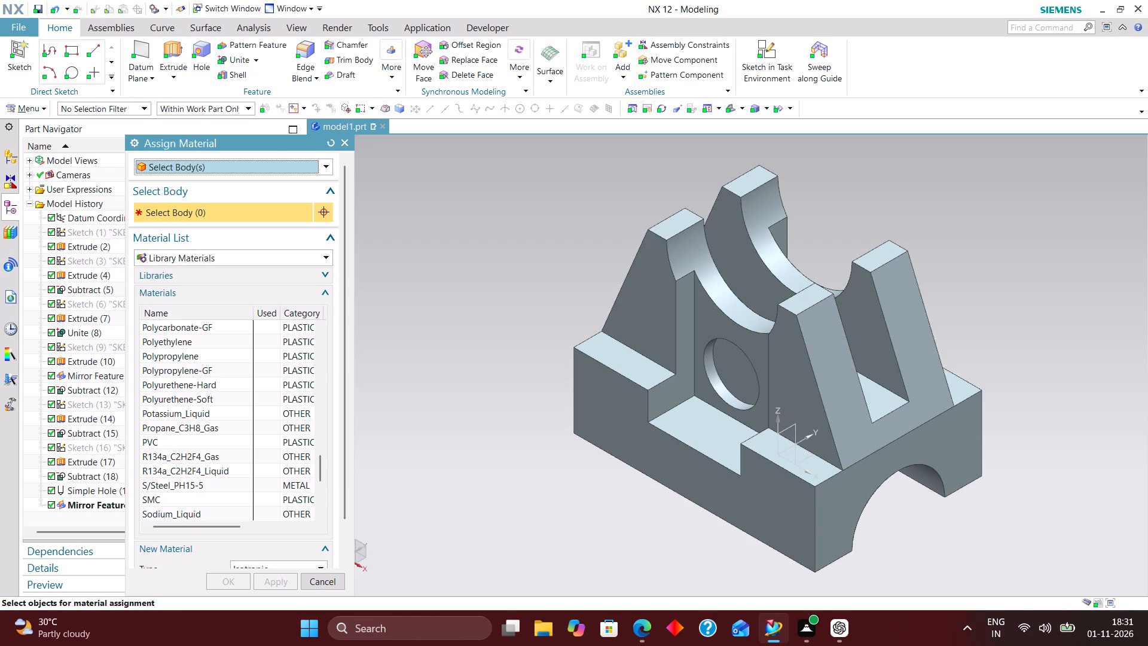
scroll(212, 443, "down", 6)
scroll(190, 462, "up", 3)
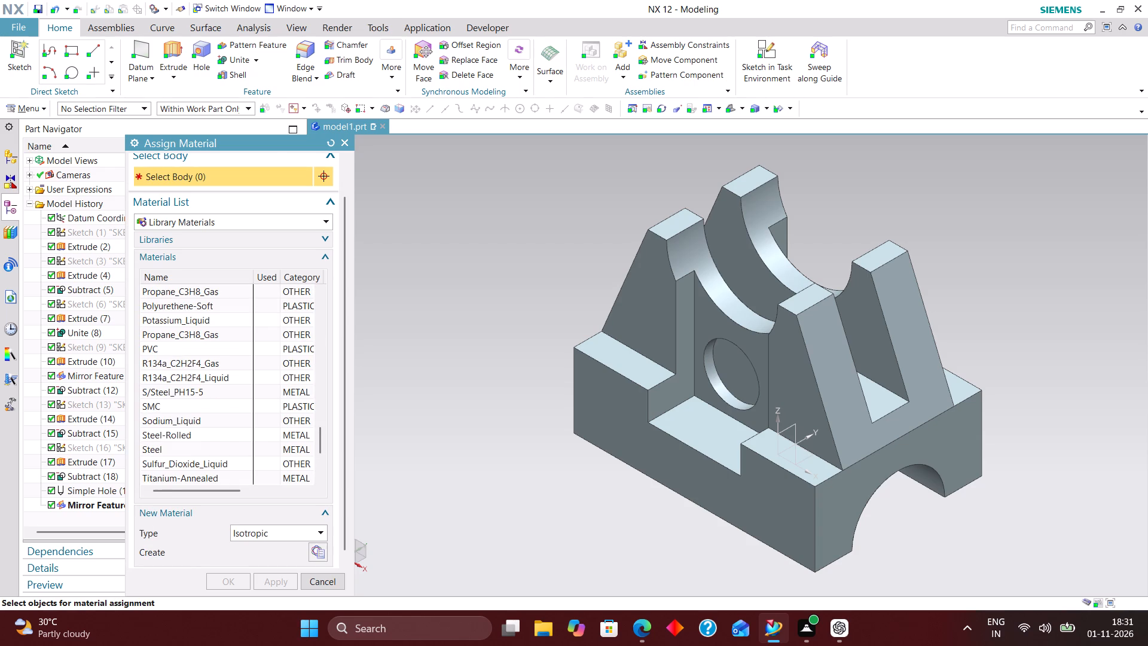
left_click(179, 446)
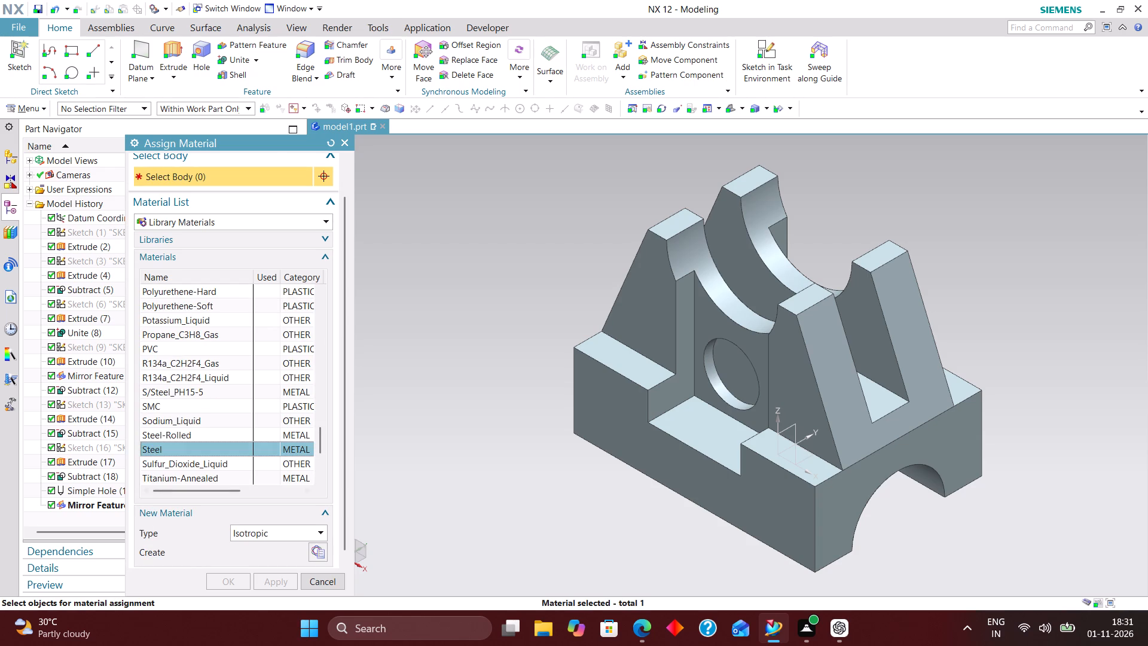
left_click(671, 365)
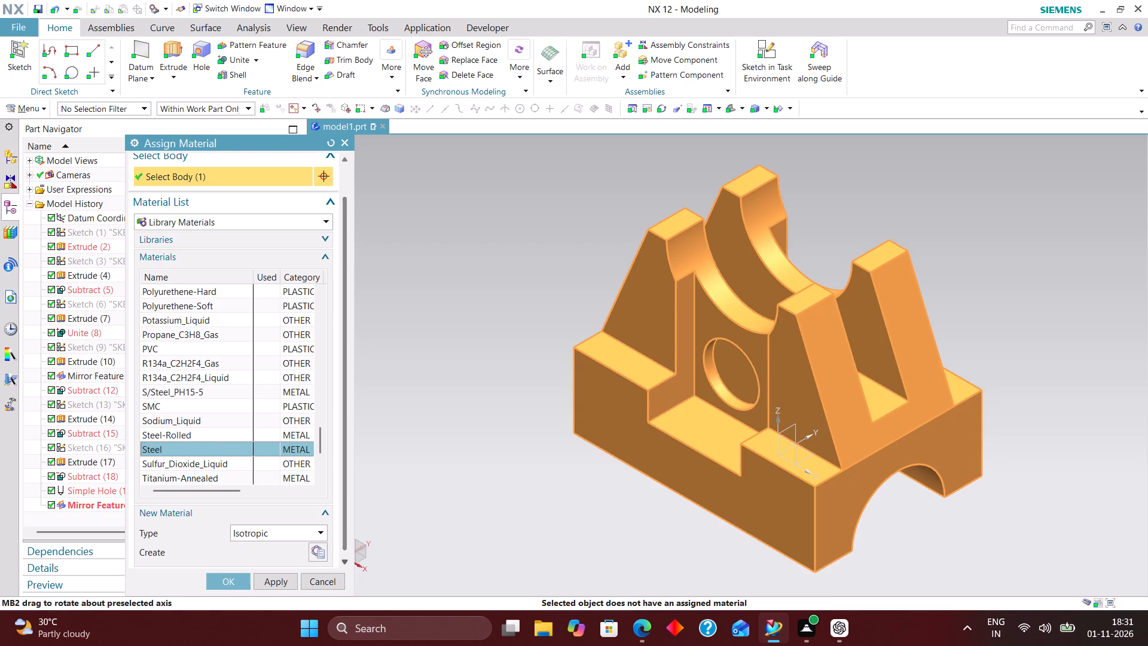
left_click(242, 582)
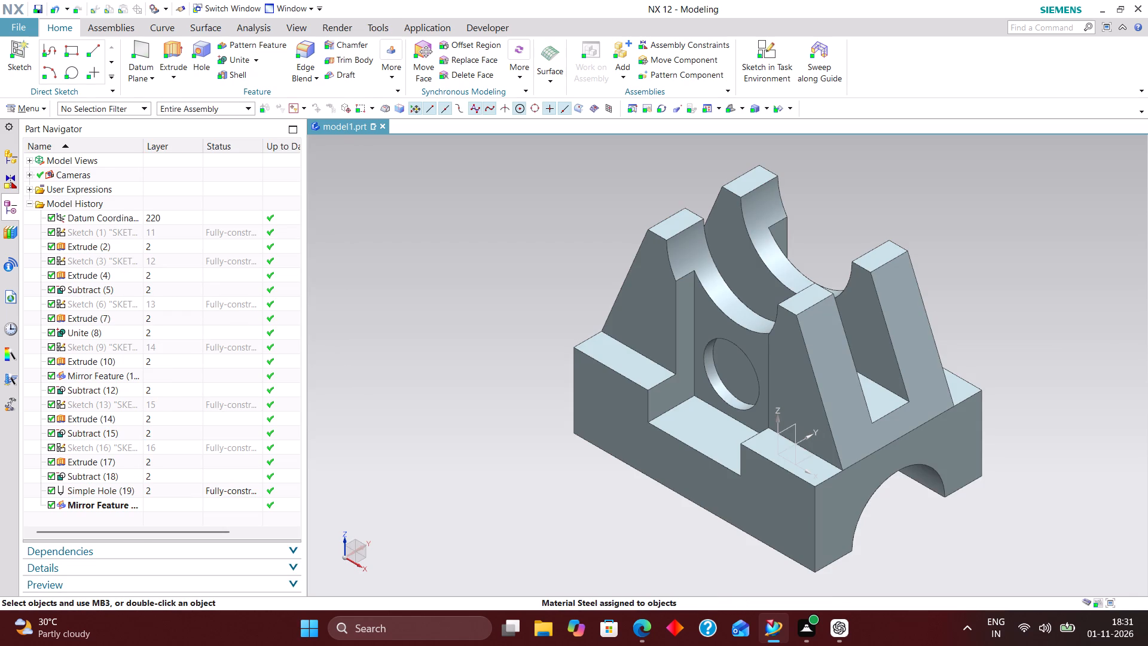
Enable Update Data on Save in the displayed part's weight properties and update the weight data now.
left_click(44, 112)
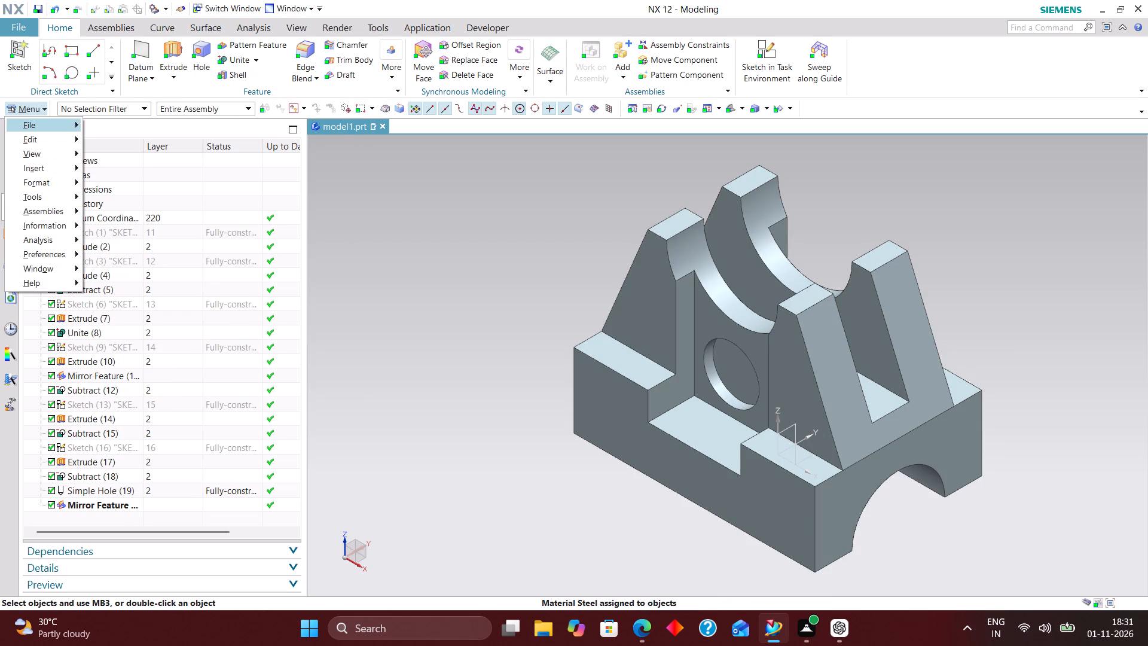
left_click(59, 123)
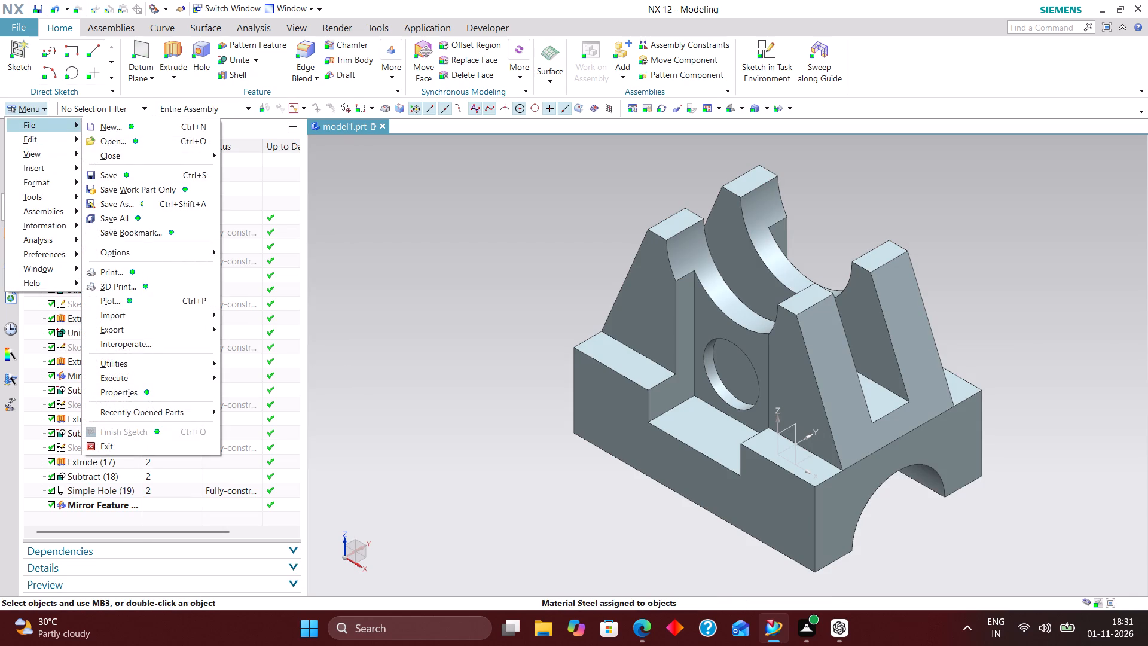
left_click(166, 391)
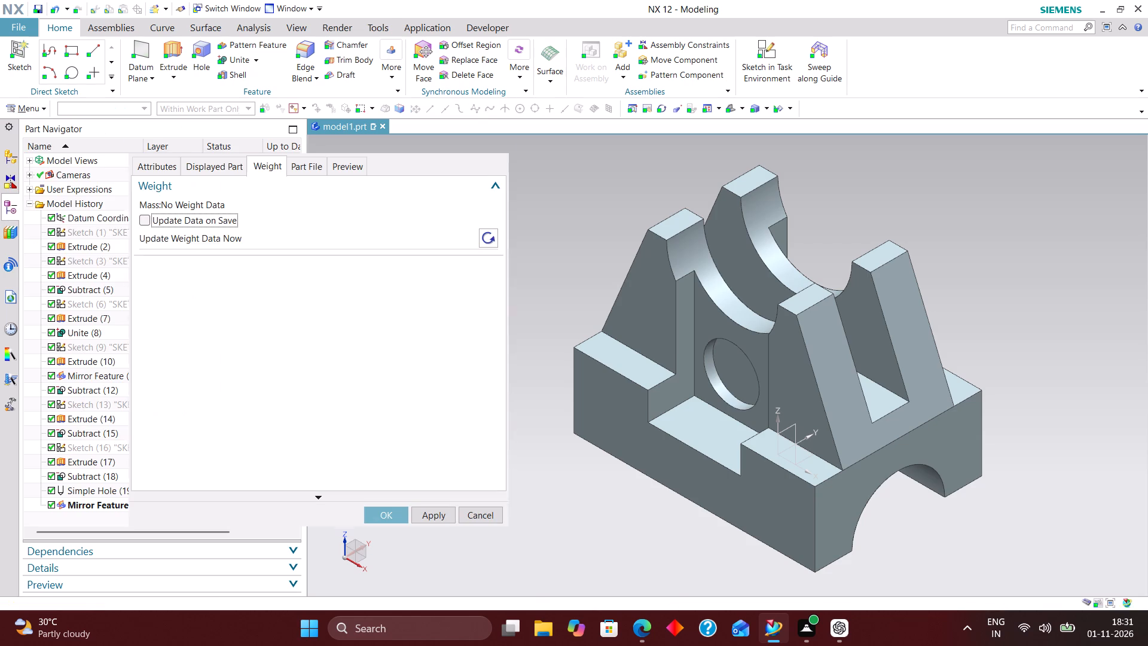
left_click(143, 223)
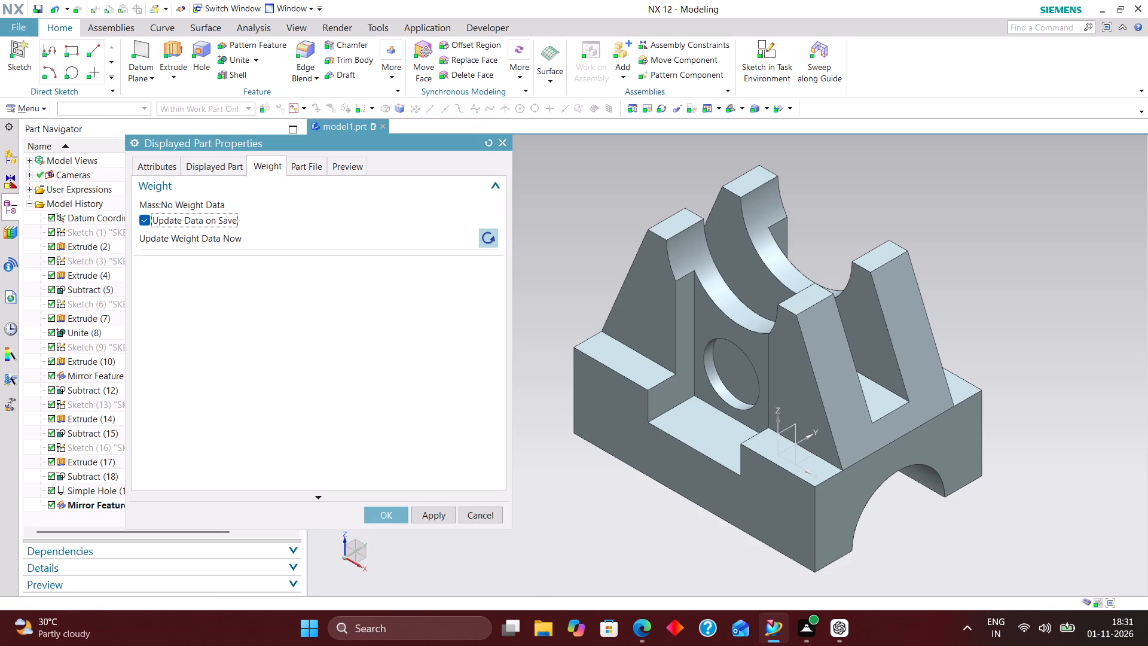
left_click(495, 237)
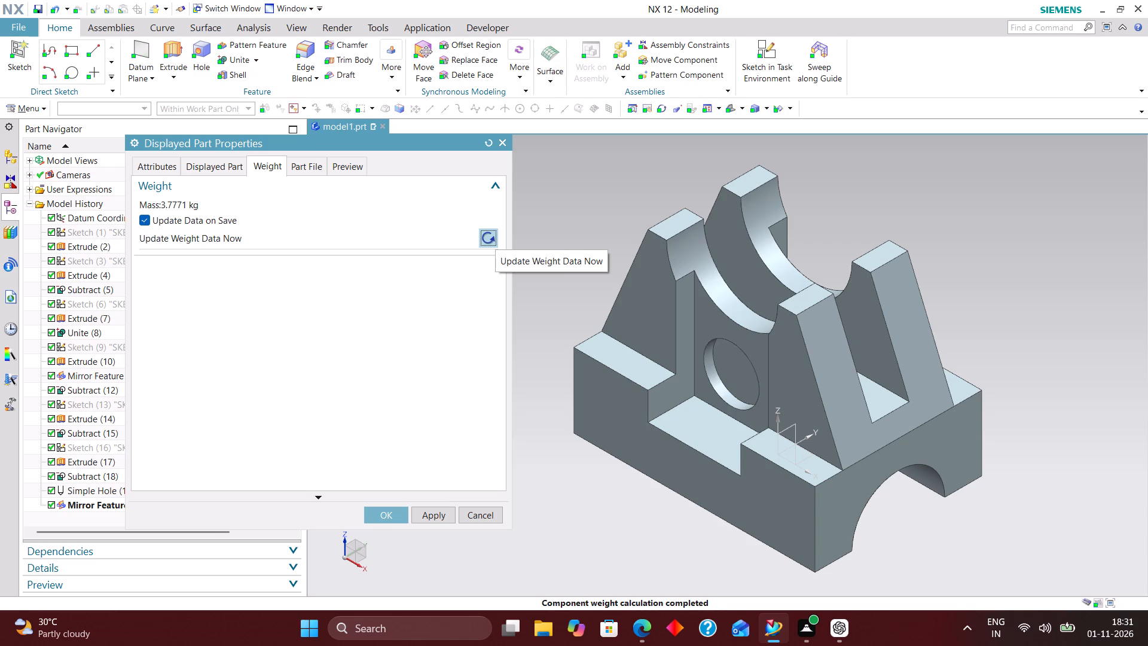
left_click(386, 503)
left_click(389, 515)
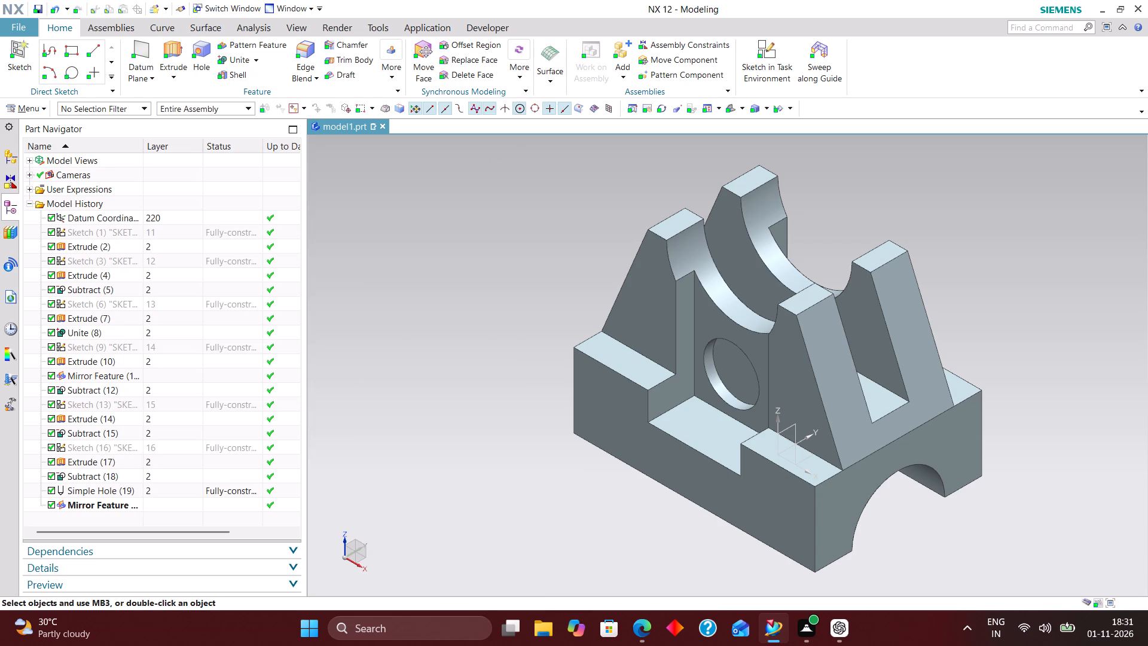
Create a new group containing the bracket's solid body, keeping the default name and settings.
left_click(47, 111)
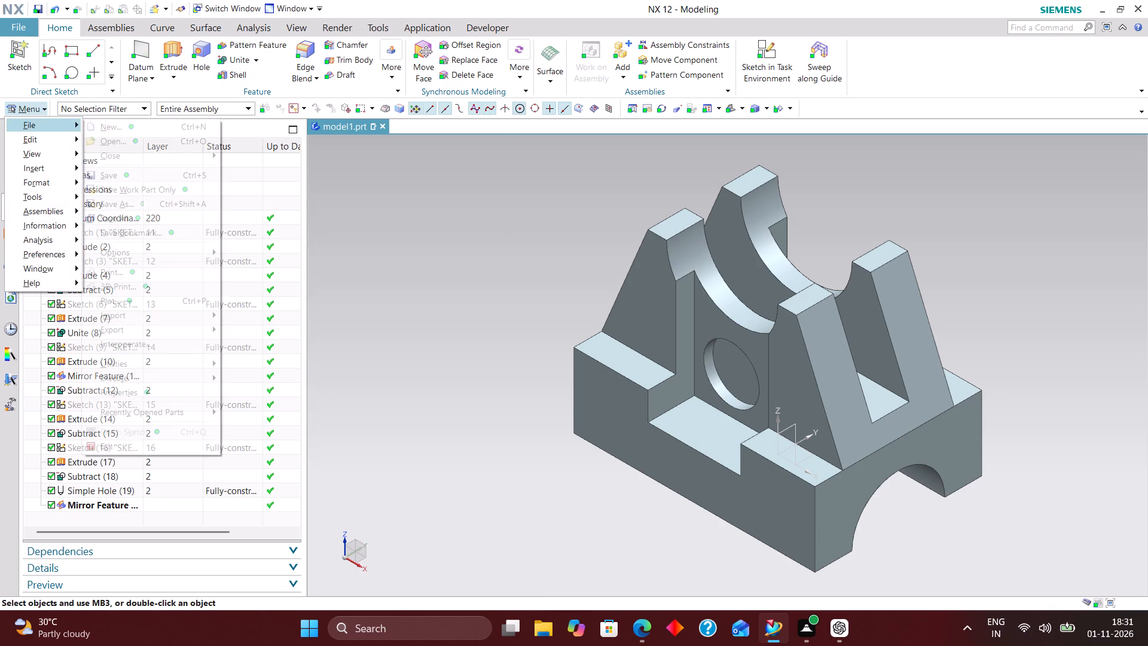
left_click(63, 182)
left_click(147, 321)
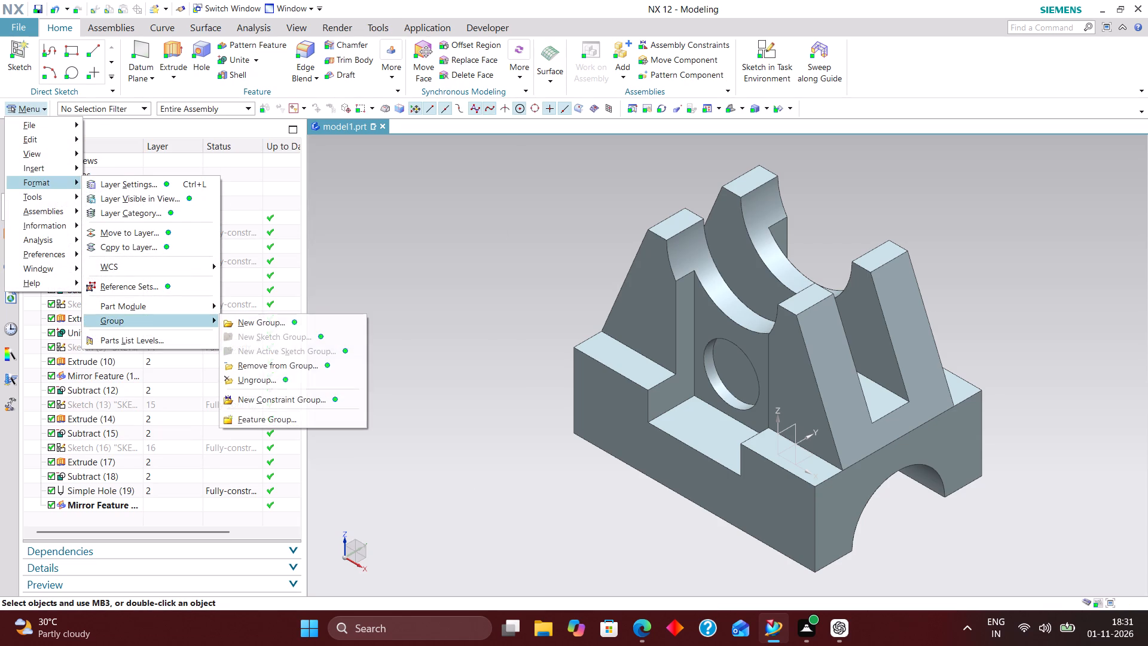
left_click(301, 329)
left_click(792, 380)
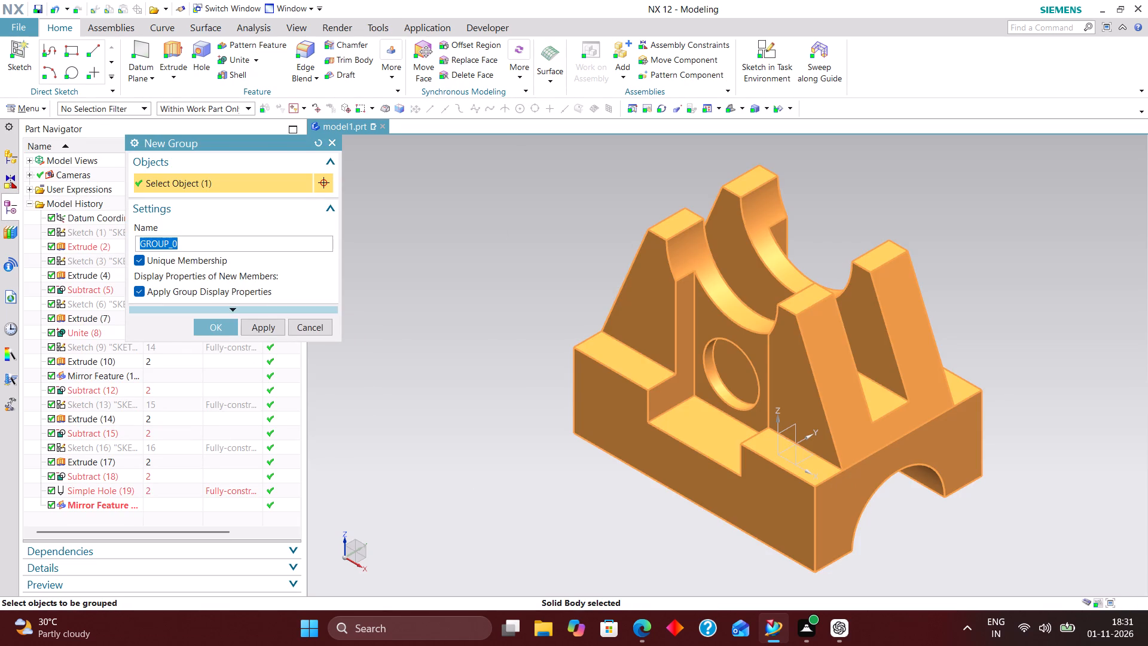
left_click(215, 327)
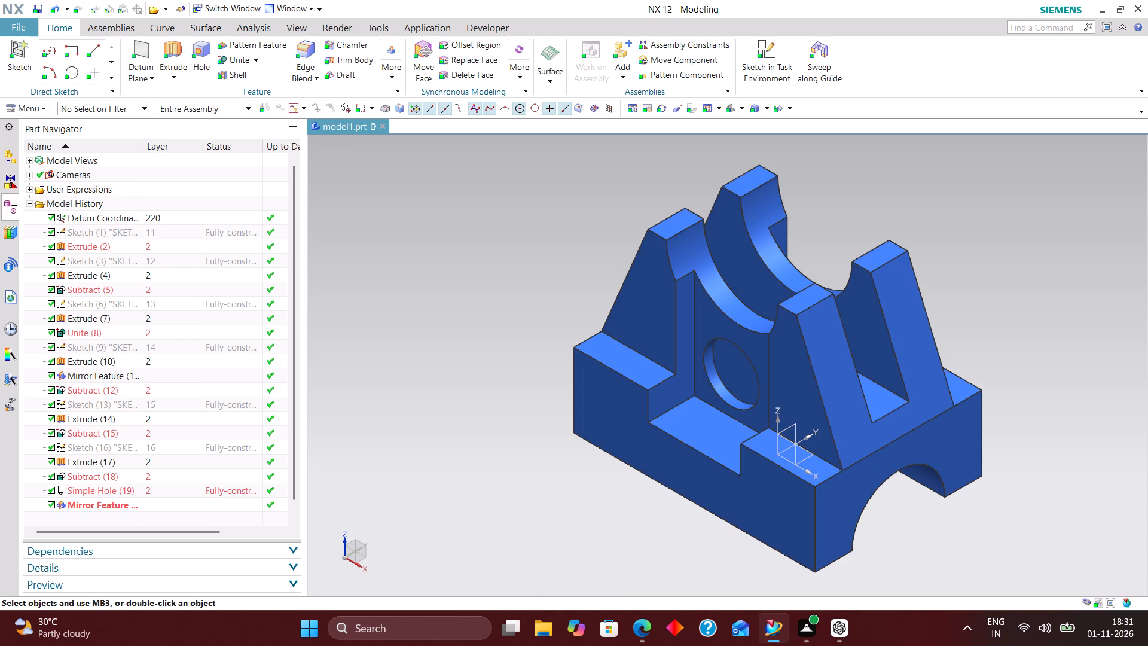
Set up Part Cleanup with Delete Unused Units and all the Serious Delete Actions enabled, from unused expressions through part family data.
left_click(47, 113)
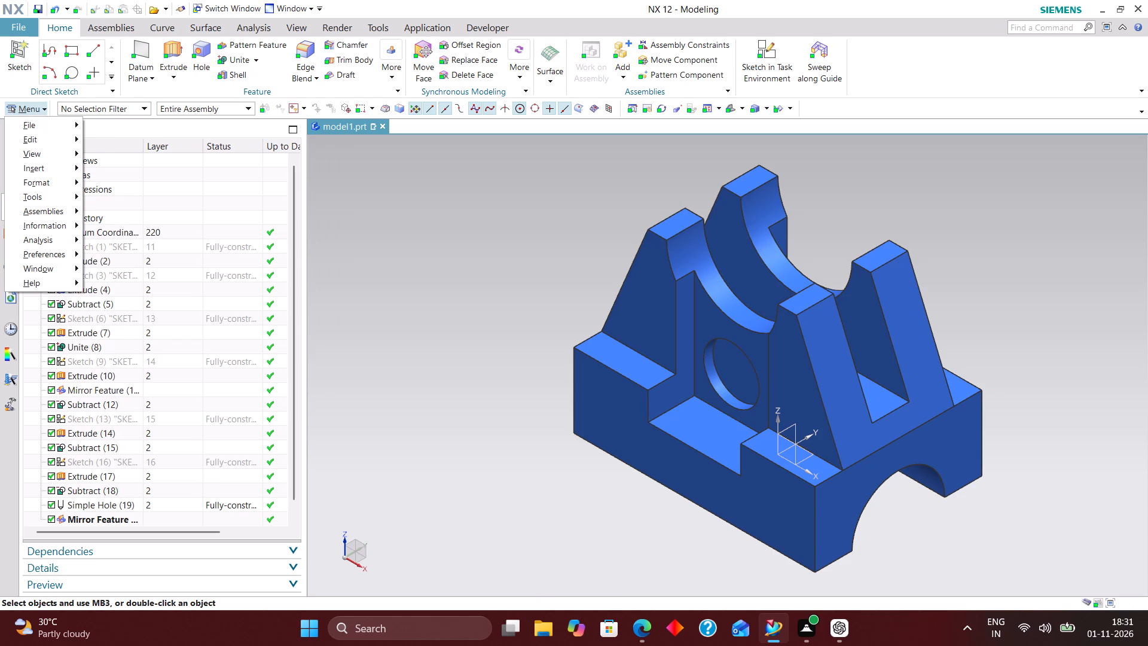
left_click(50, 131)
left_click(175, 366)
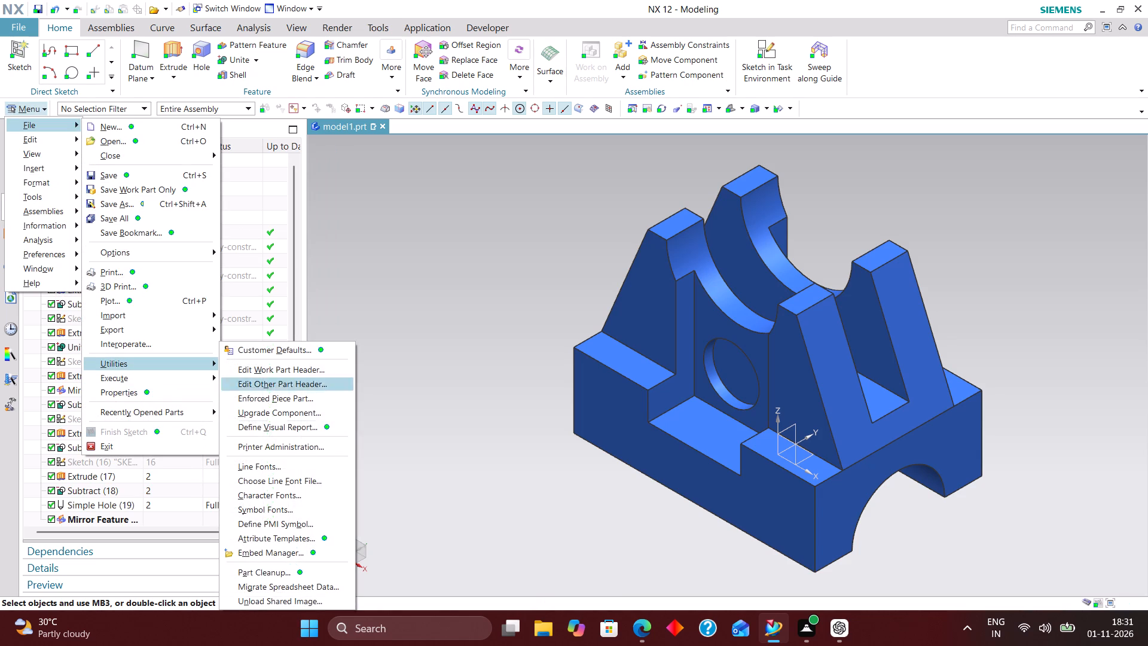
left_click(304, 568)
scroll(259, 440, "down", 6)
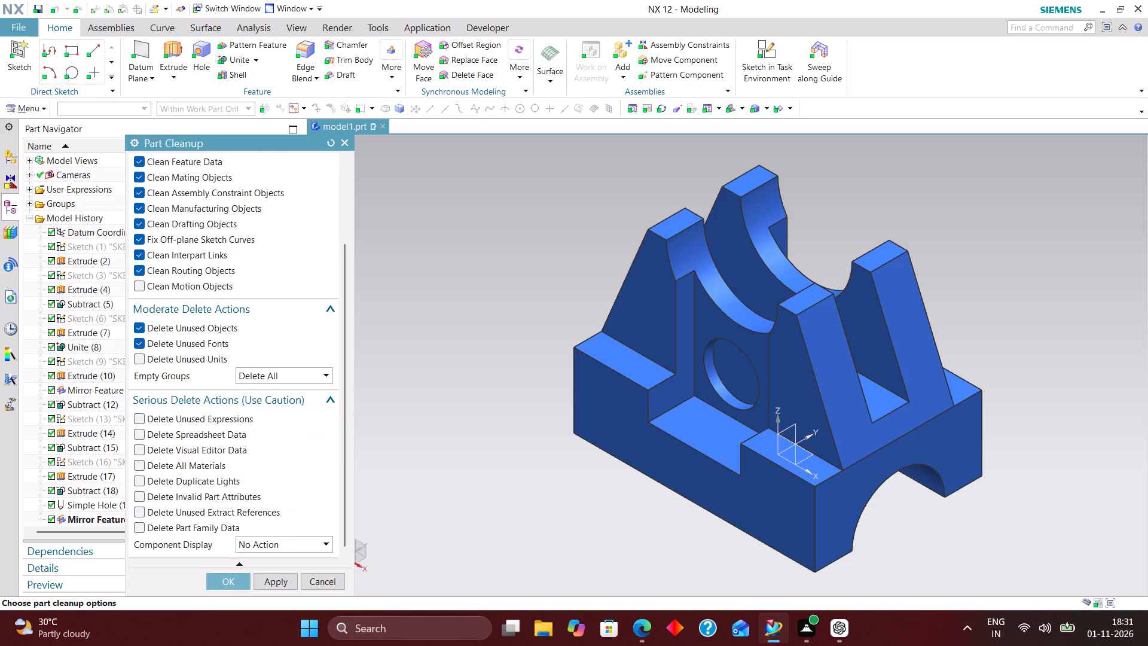
left_click(143, 365)
left_click(146, 412)
left_click(146, 423)
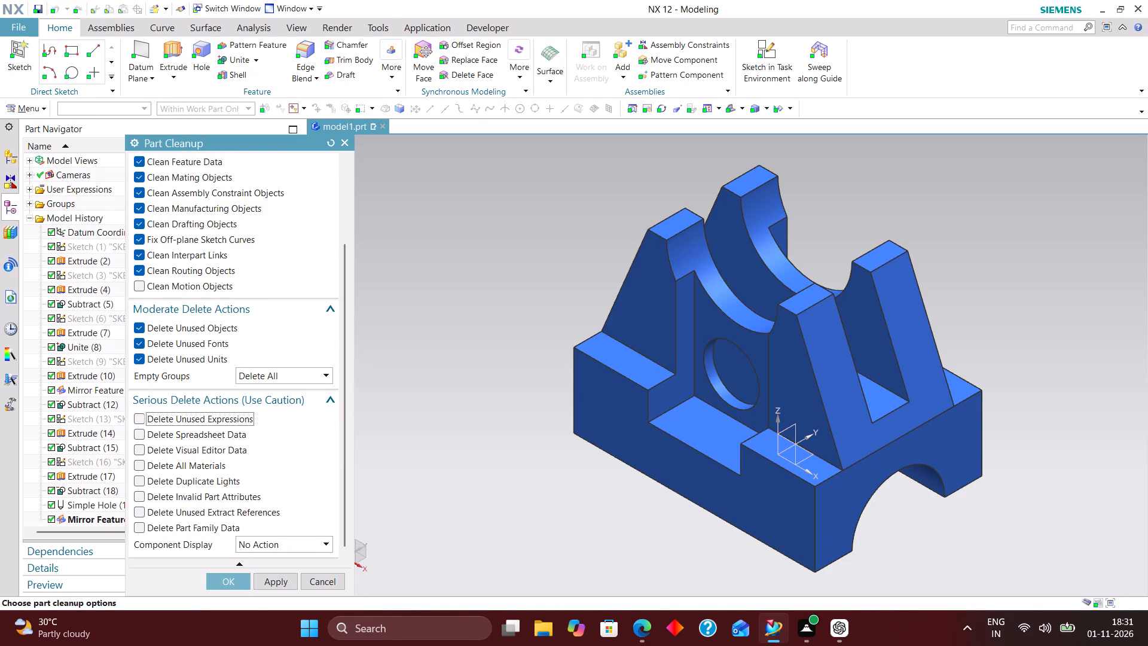
left_click(148, 436)
left_click(145, 412)
left_click(149, 451)
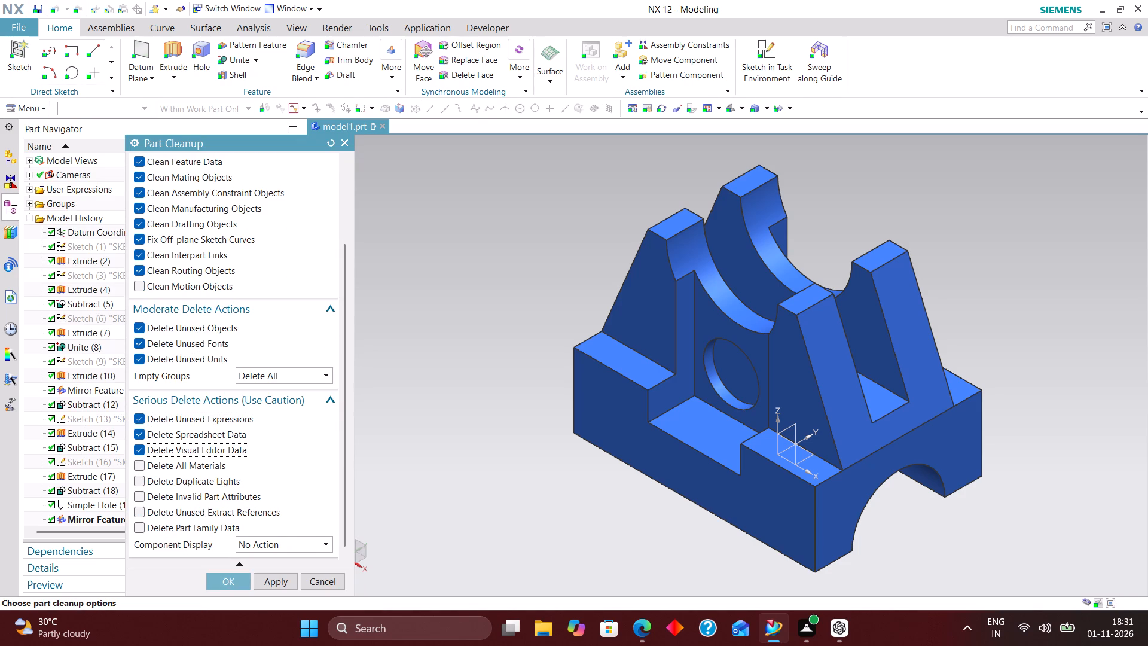
left_click(156, 467)
left_click(153, 483)
left_click(152, 498)
left_click(153, 507)
left_click(161, 524)
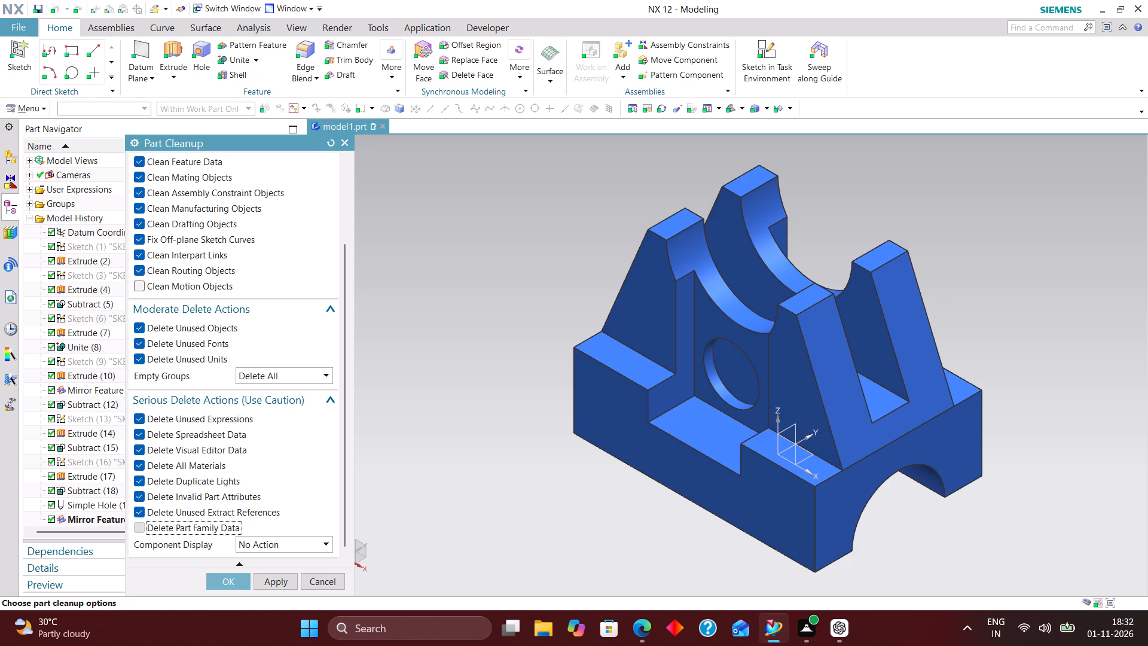
Set the cleanup's Component Display to Remove All Changes and run the part cleanup, accepting the component display reset.
left_click(288, 541)
left_click(283, 586)
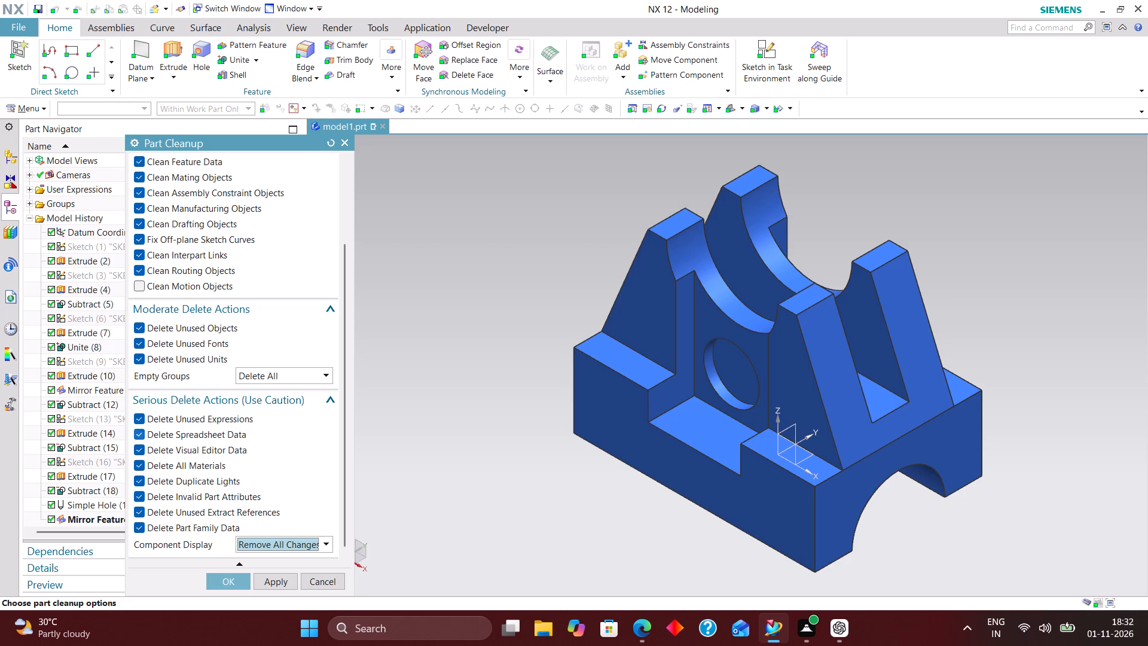
left_click(237, 583)
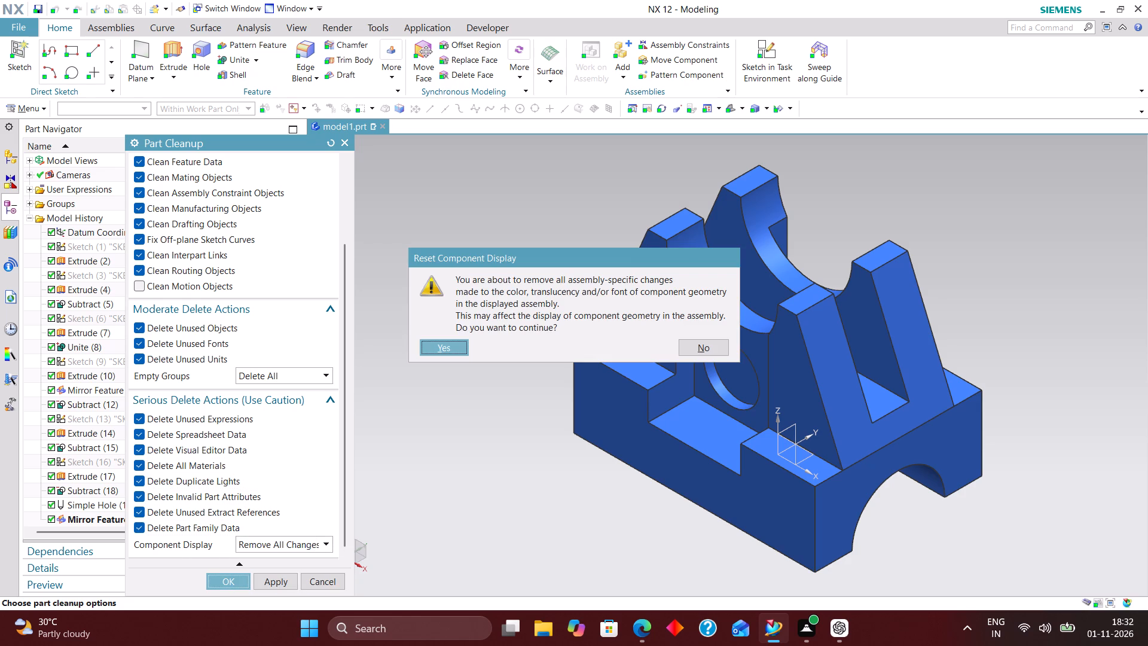
left_click(443, 346)
left_click(450, 326)
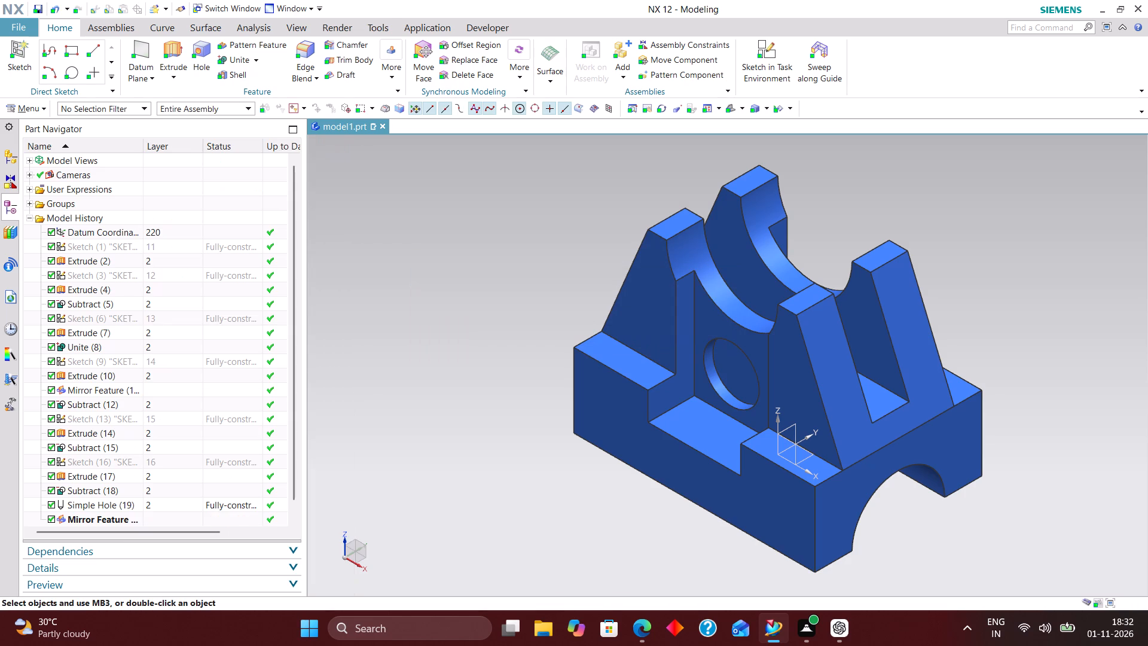
Create the reference set REFERENCE_SET1 containing the bracket's solid body, keeping Add Components Automatically enabled.
left_click(44, 105)
left_click(45, 121)
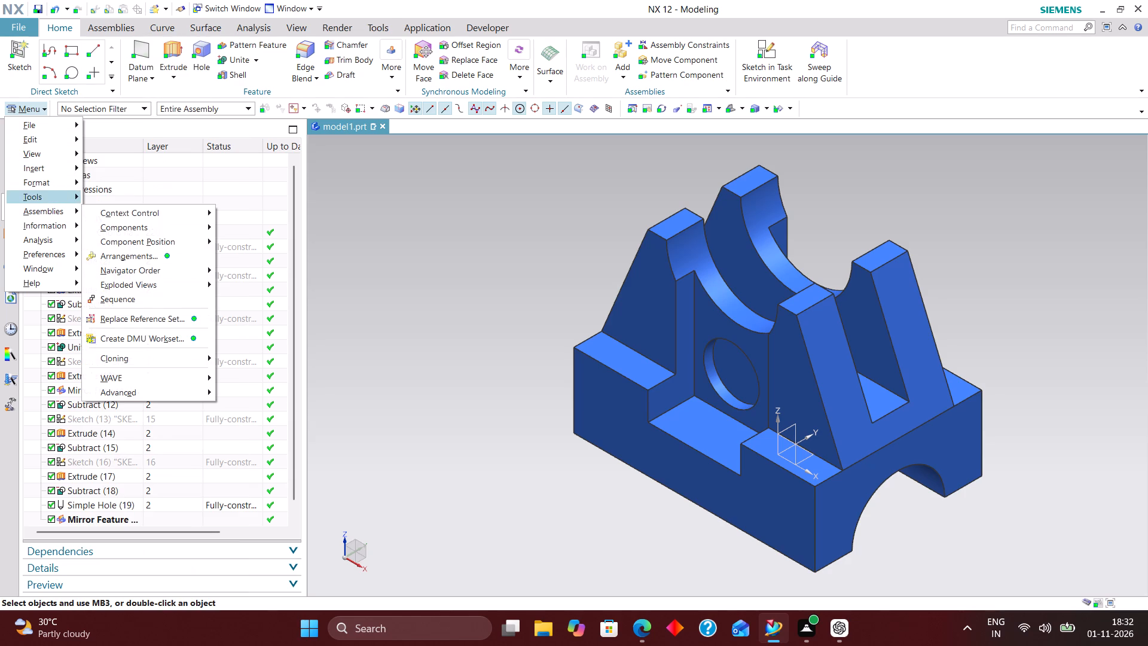
left_click(60, 181)
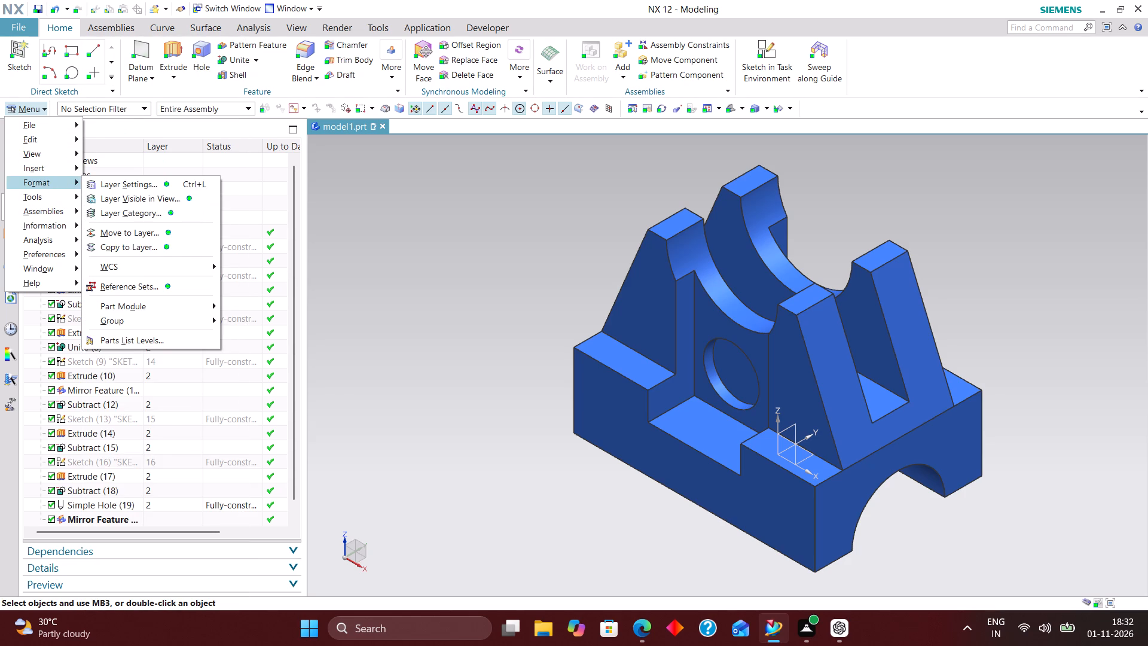
left_click(158, 291)
left_click(328, 220)
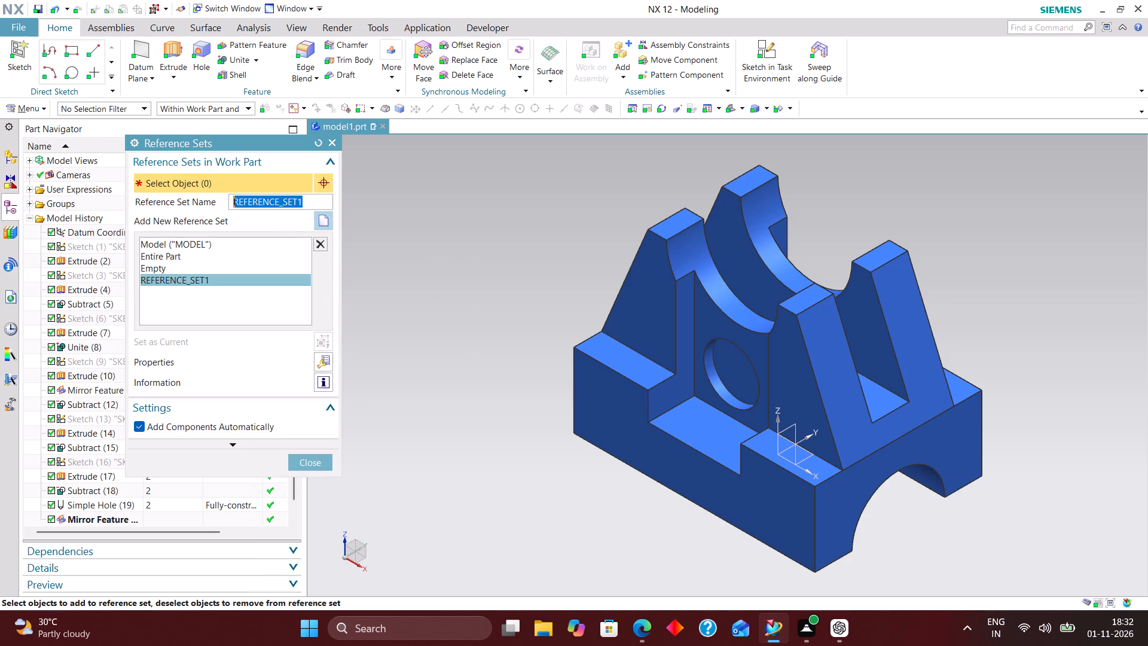
left_click(722, 248)
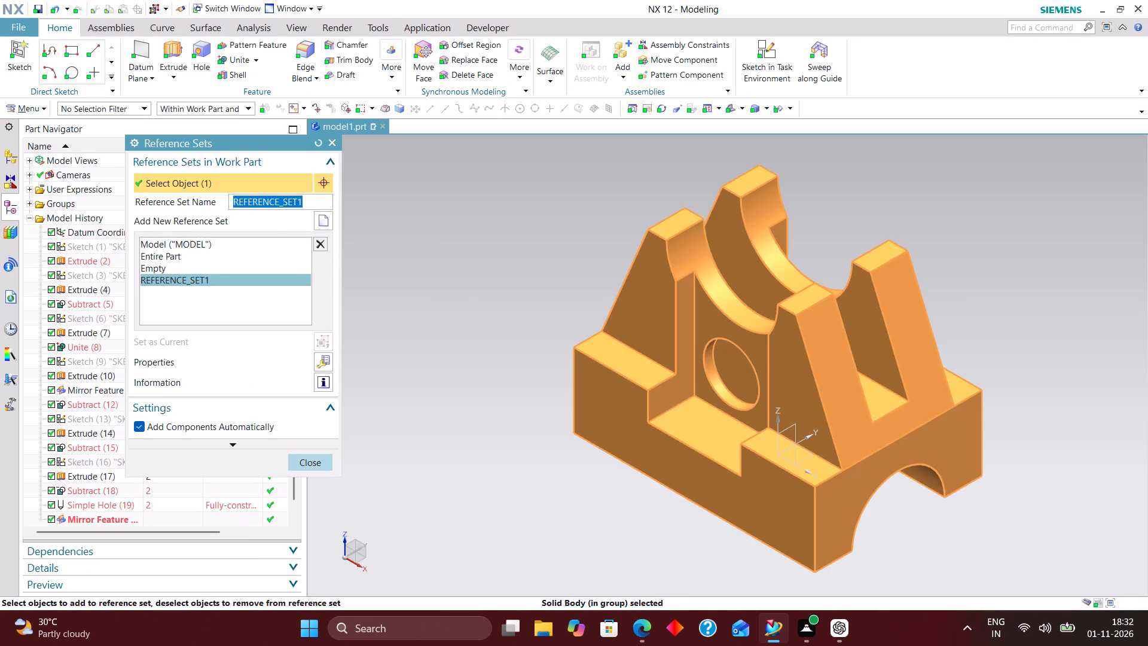
left_click(304, 461)
Add the bracket's solid body to the part's Product Interface objects with the Automatic object type.
left_click(17, 111)
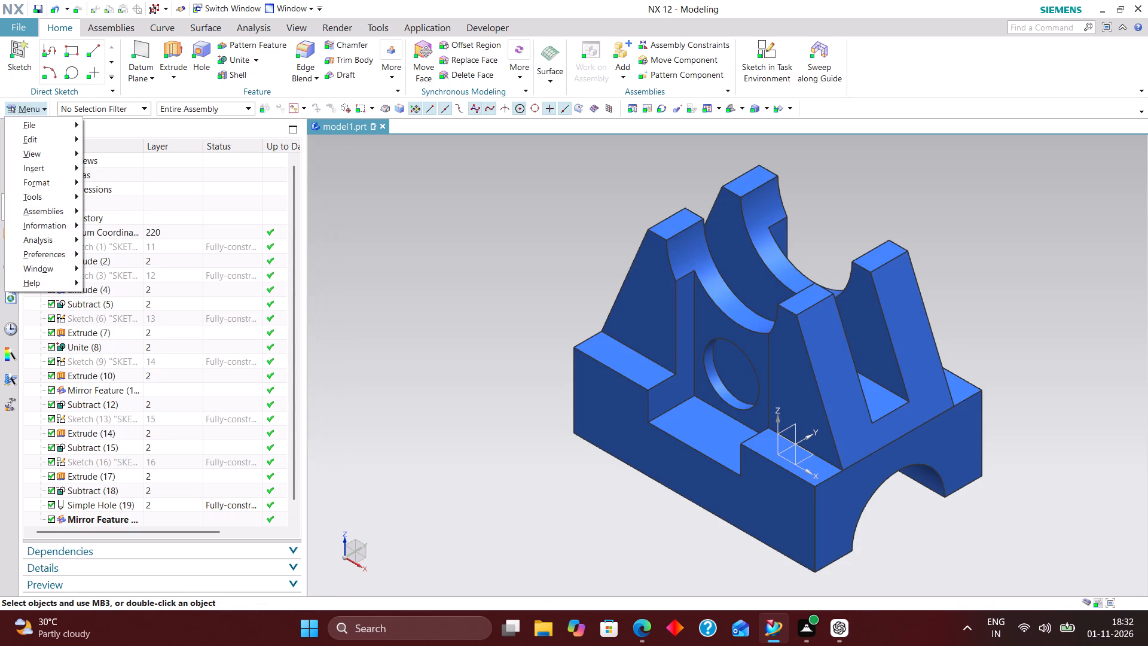
left_click(60, 193)
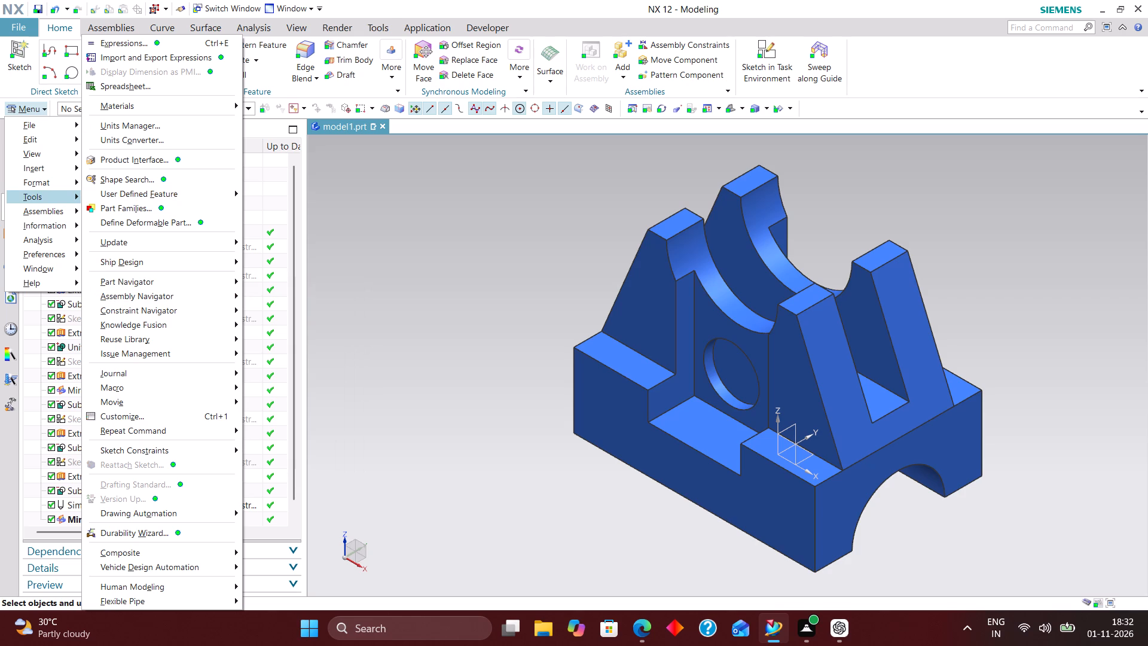
left_click(182, 159)
left_click(767, 350)
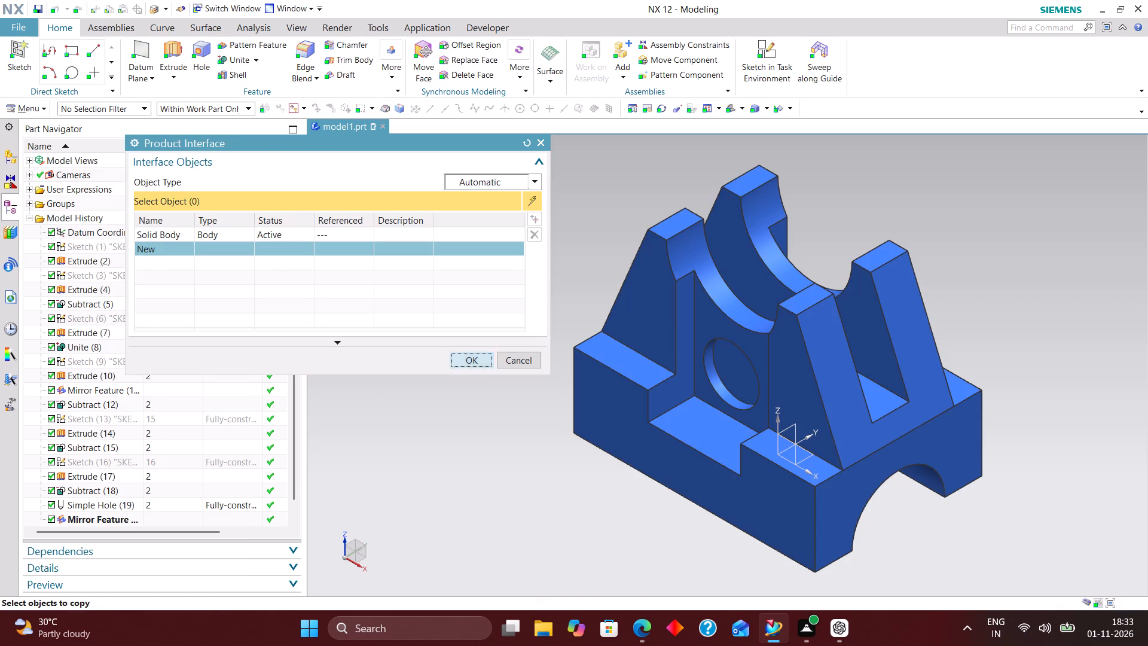
left_click(471, 359)
Examine the bracket's underside, upright supports and bore from several directions, finishing in a trimetric view.
scroll(174, 283, "down", 8)
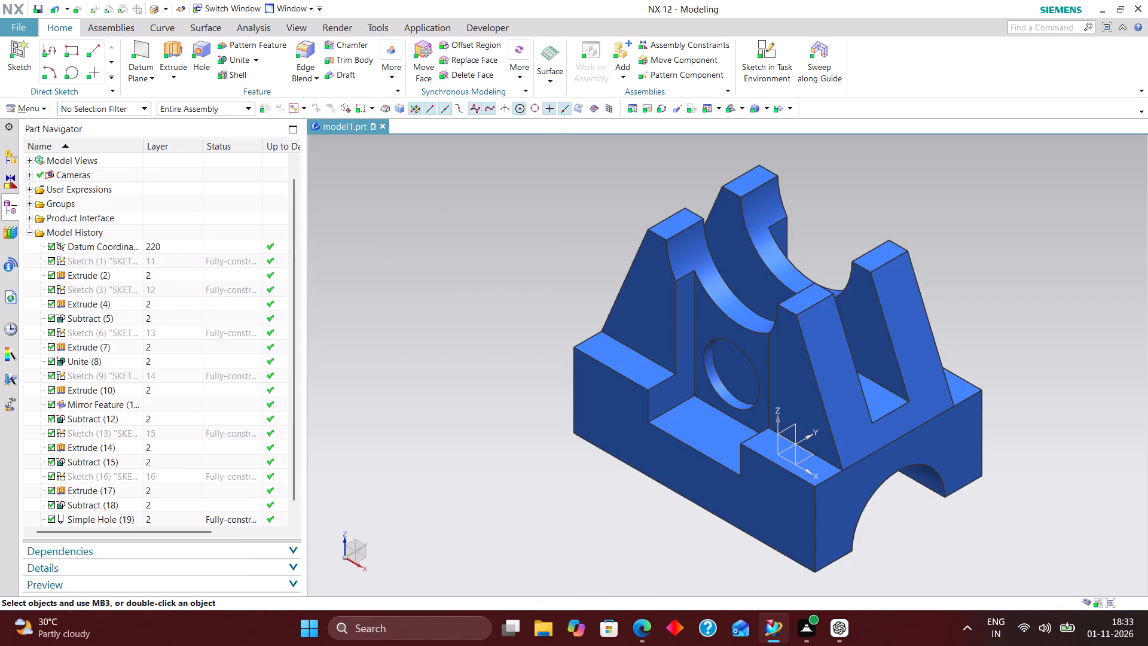
scroll(176, 282, "up", 7)
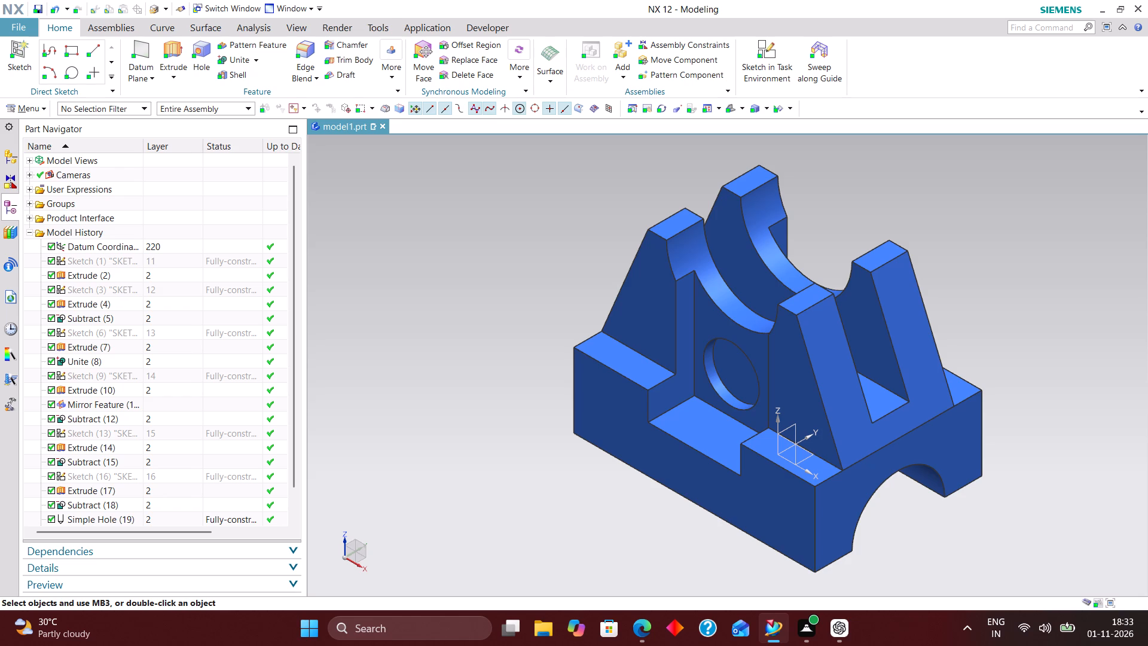
scroll(980, 276, "down", 1)
middle_click_drag(980, 276, 975, 487)
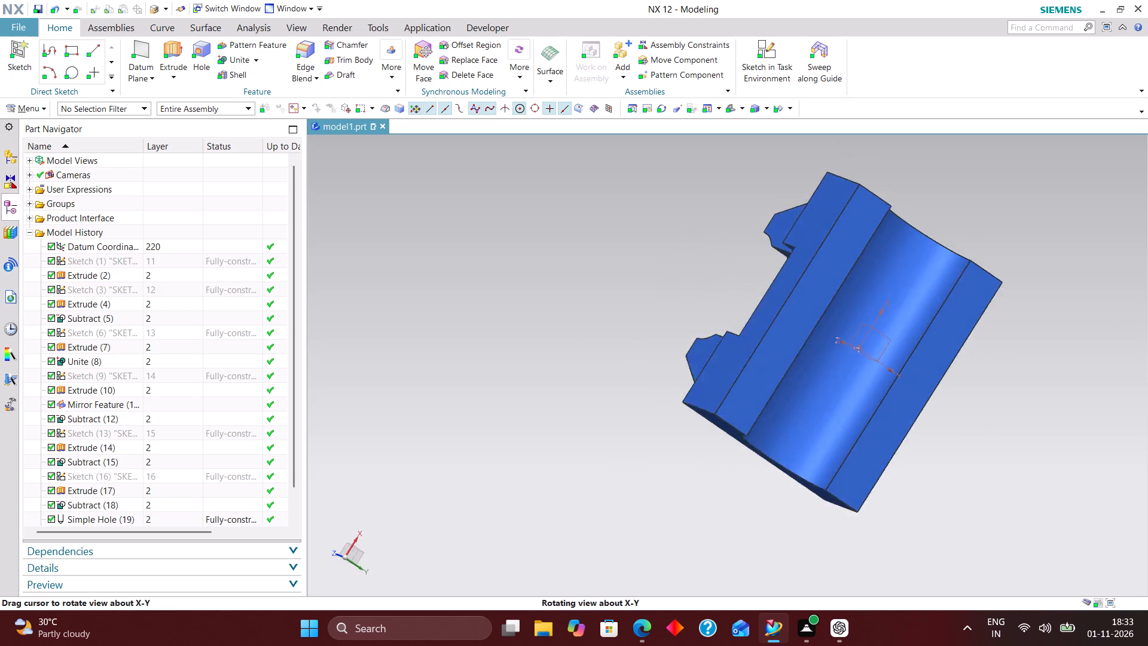
middle_click_drag(975, 487, 937, 254)
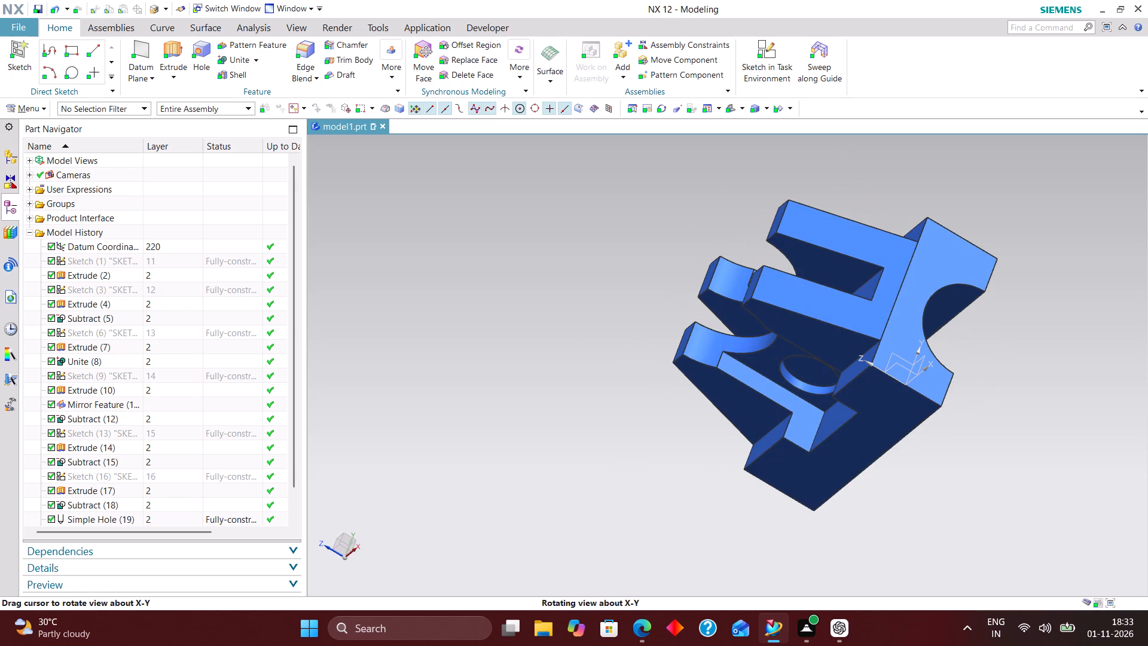
middle_click_drag(937, 254, 934, 258)
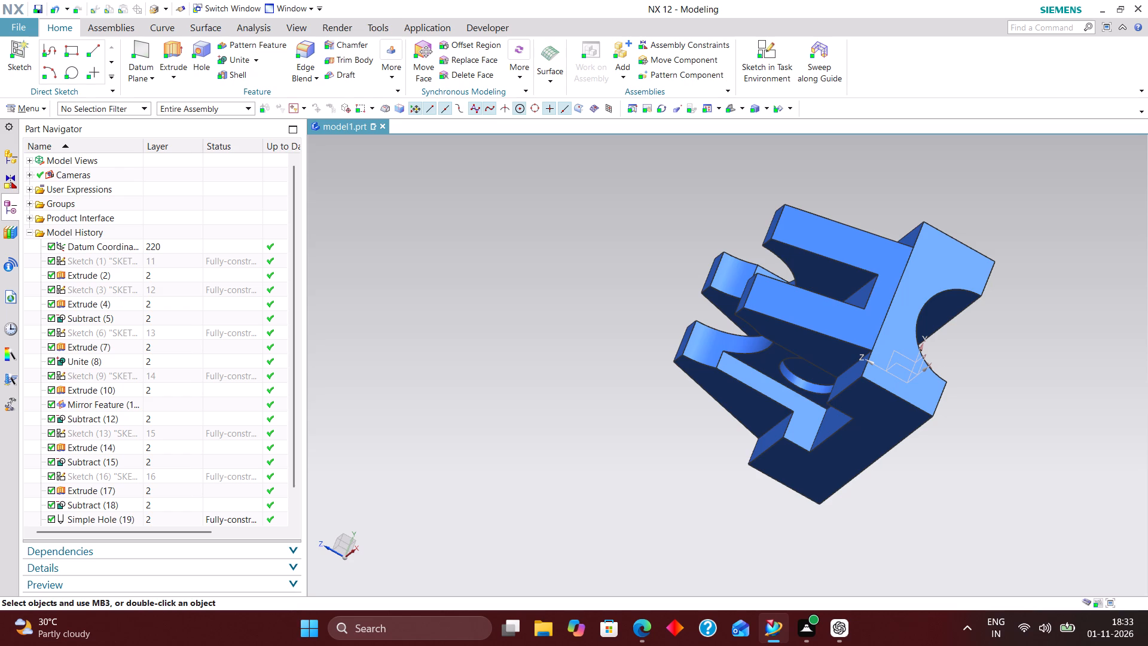
left_click(732, 106)
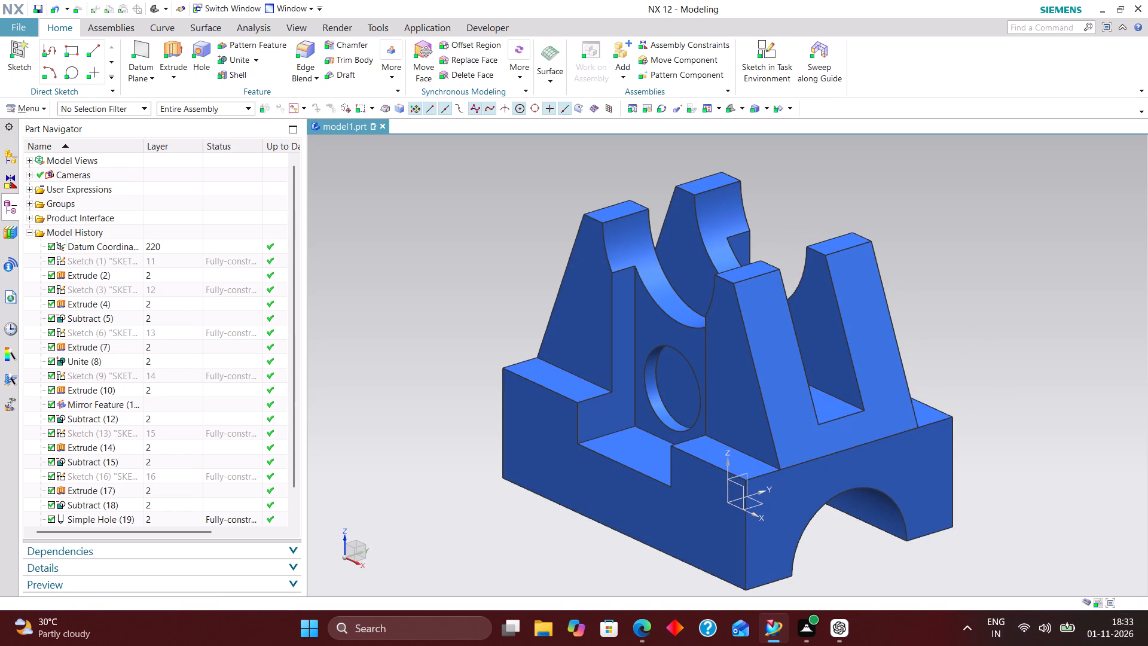
scroll(599, 401, "down", 2)
scroll(611, 404, "up", 4)
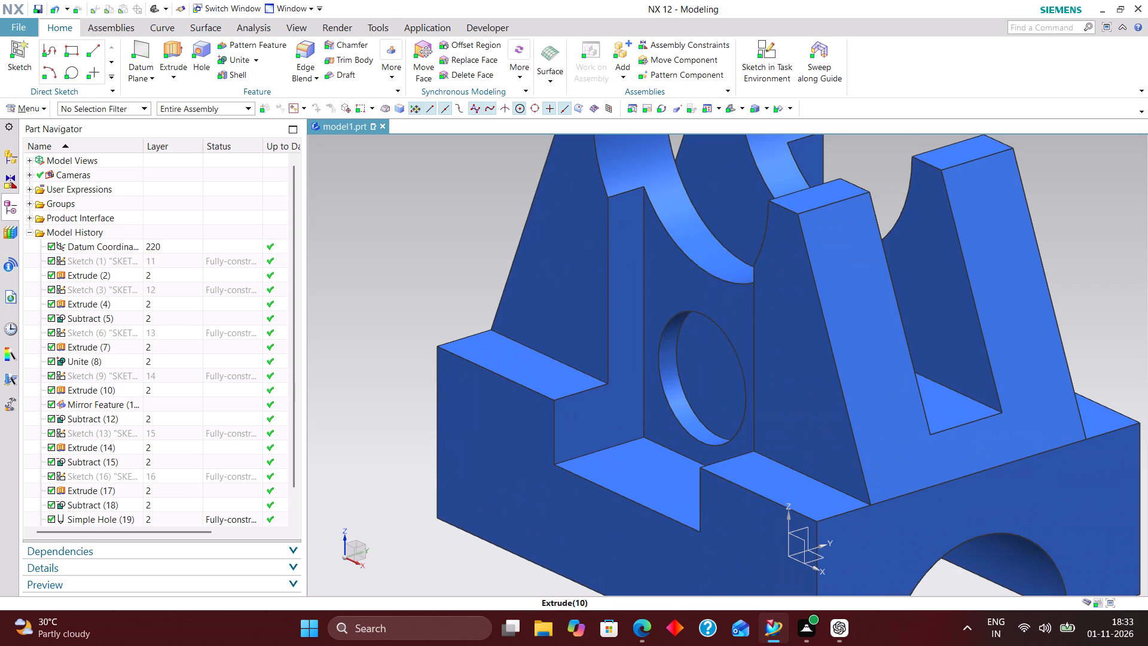
Create a new A3 drawing file of the bracket model.
left_click(17, 23)
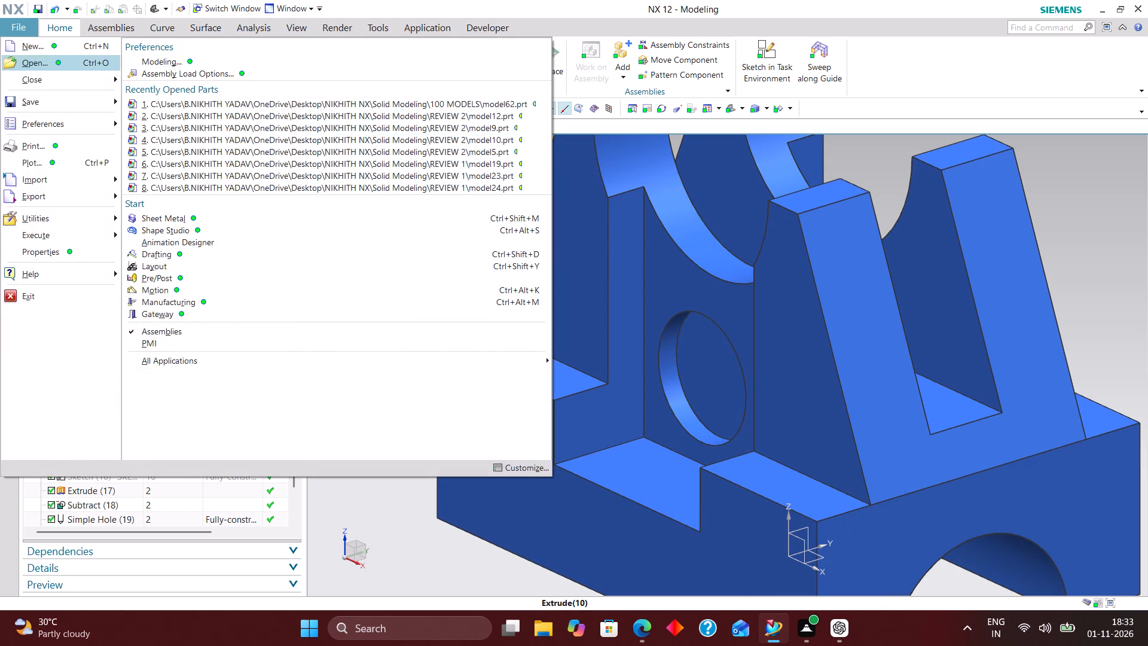
left_click(65, 53)
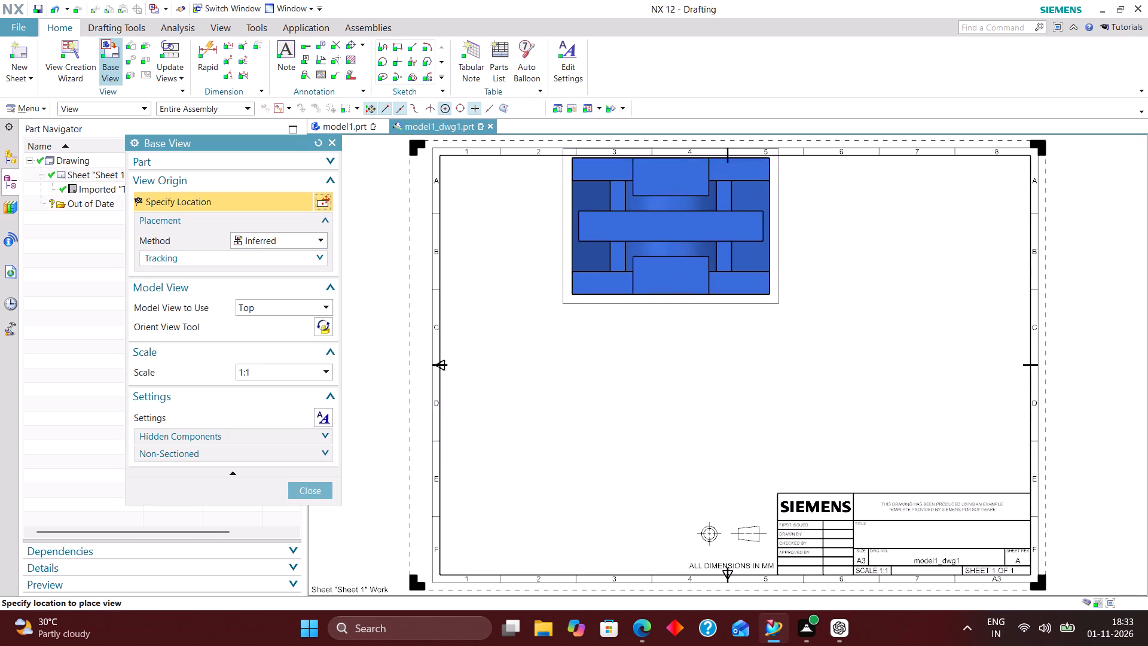
Place an Isometric base view of the bracket at 1:1 scale in the upper-right area of the sheet, without projected views.
left_click(307, 308)
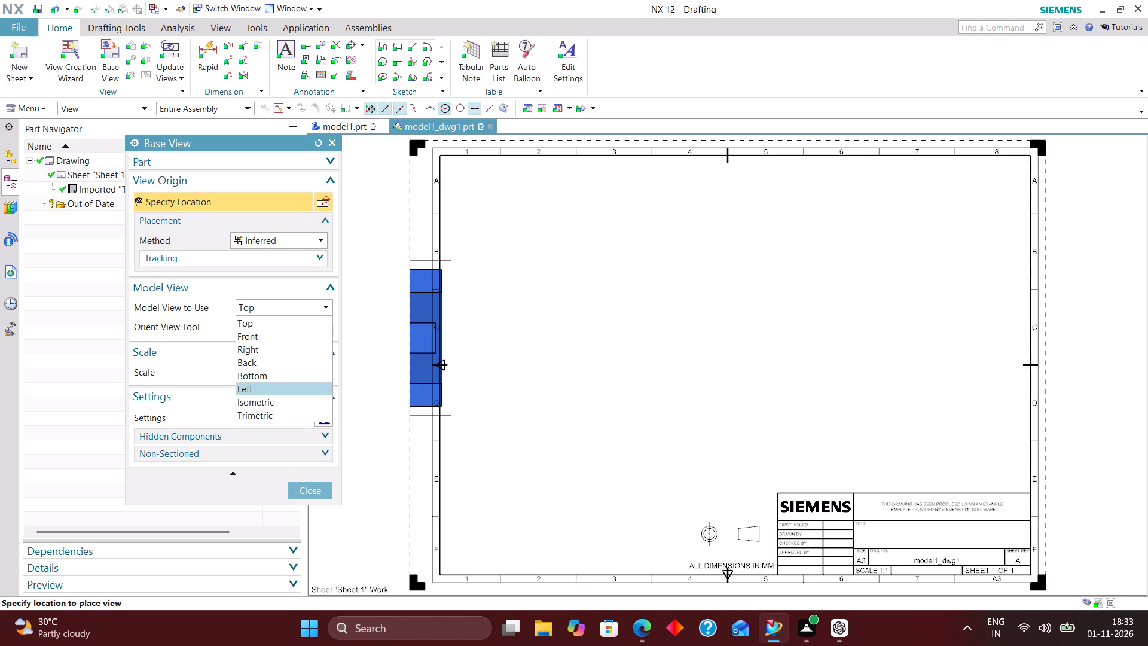
left_click(288, 394)
left_click(300, 305)
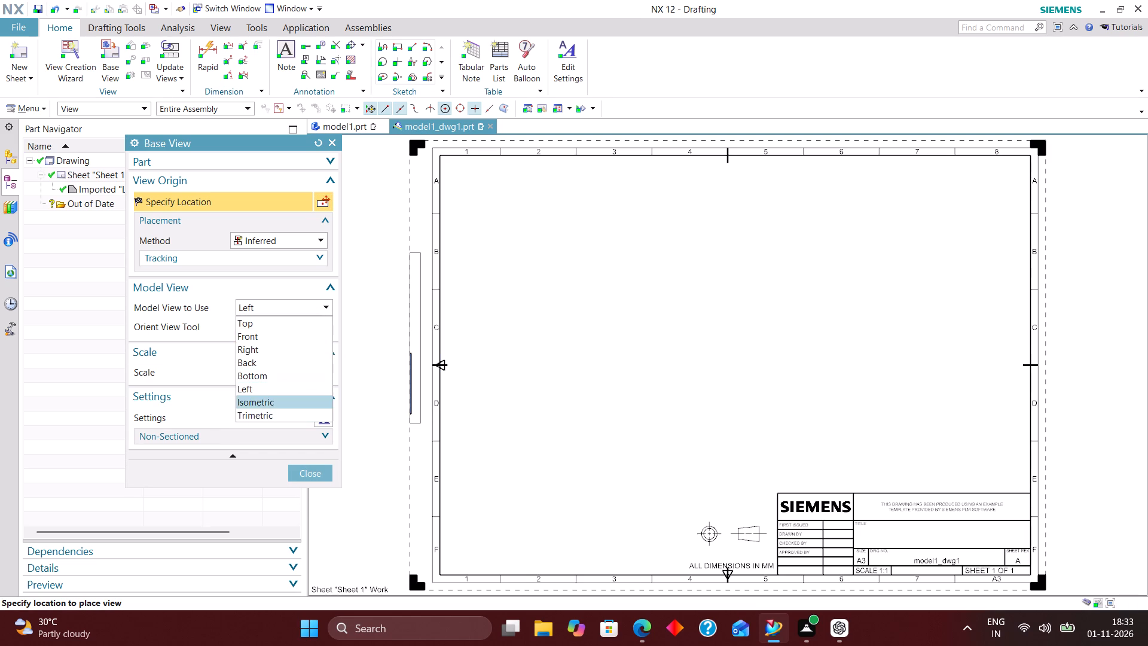
left_click(293, 405)
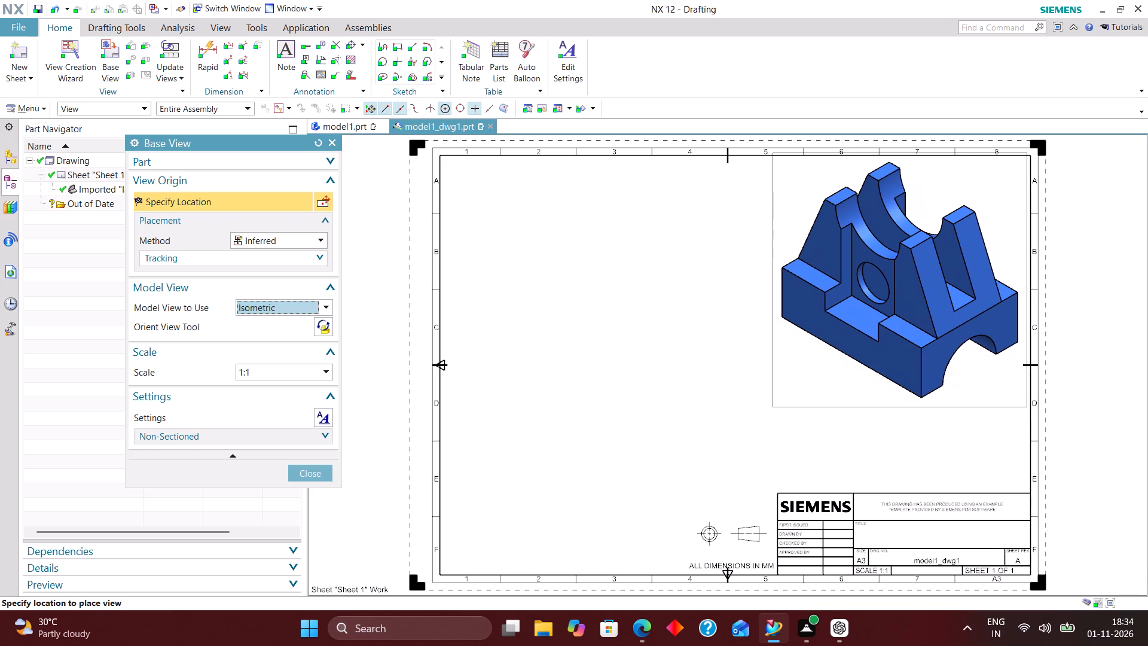
left_click(873, 305)
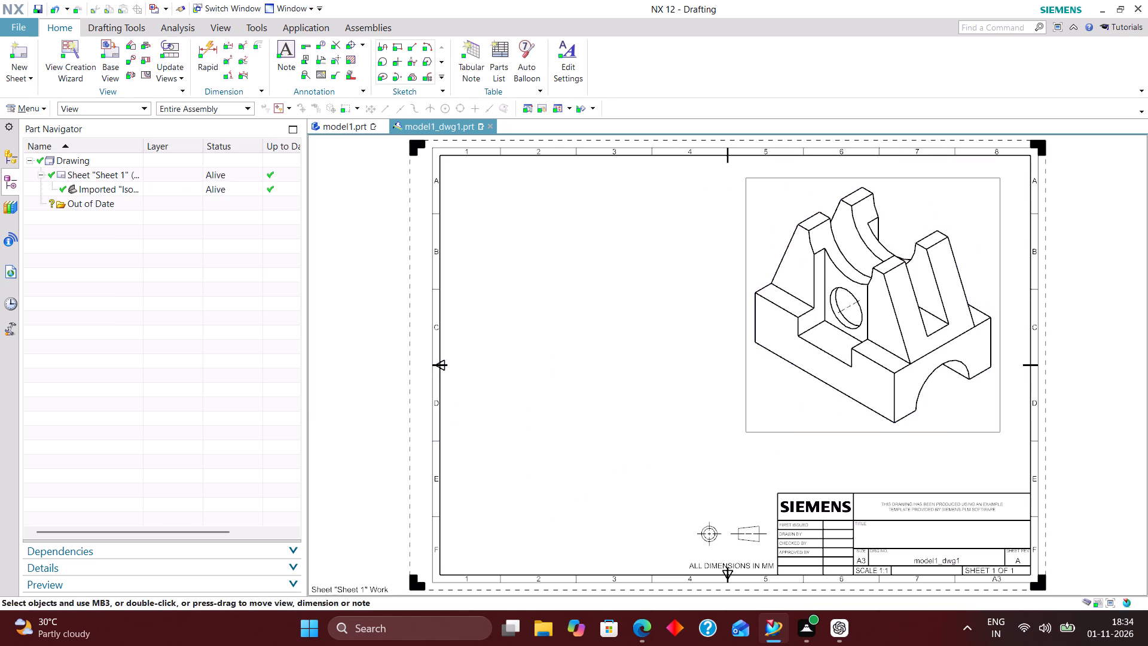
left_click(306, 400)
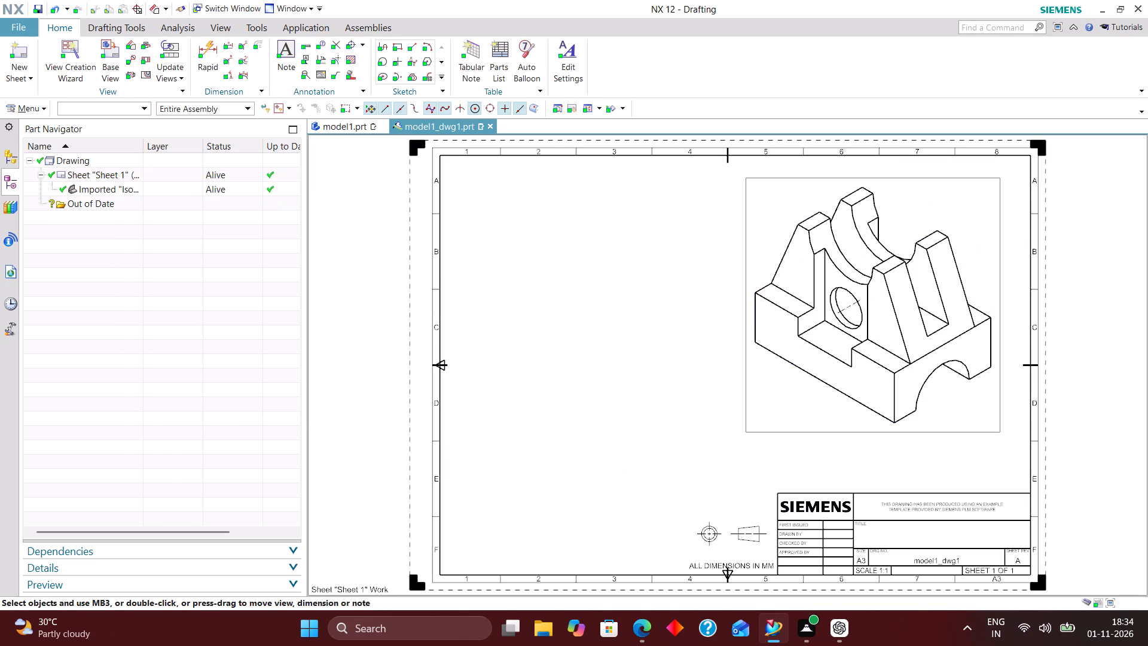
Change Sheet 1 to the standard size A2 - 420 x 594 with first-angle projection.
right_click(407, 426)
left_click(511, 294)
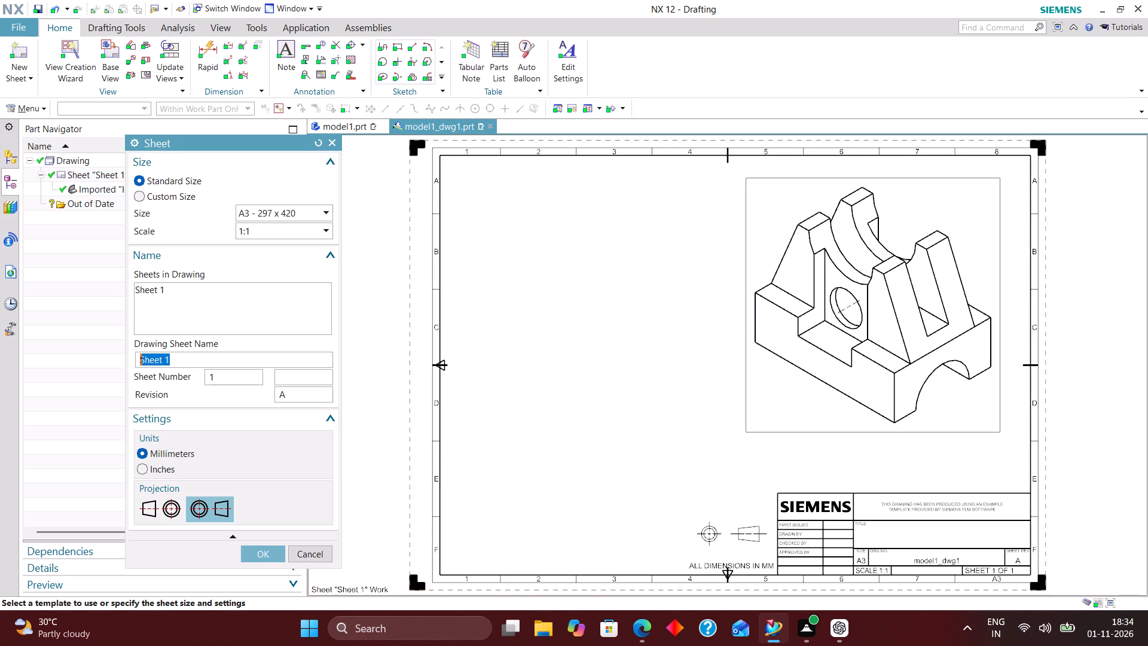
left_click(312, 206)
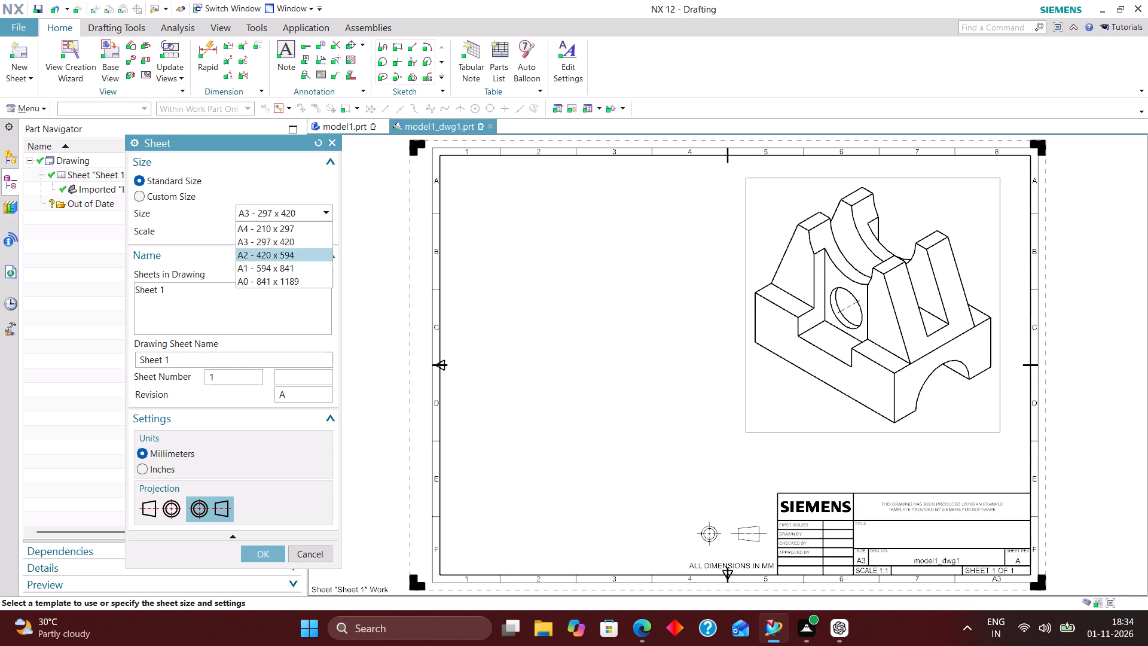
left_click(299, 254)
left_click(163, 516)
left_click(264, 556)
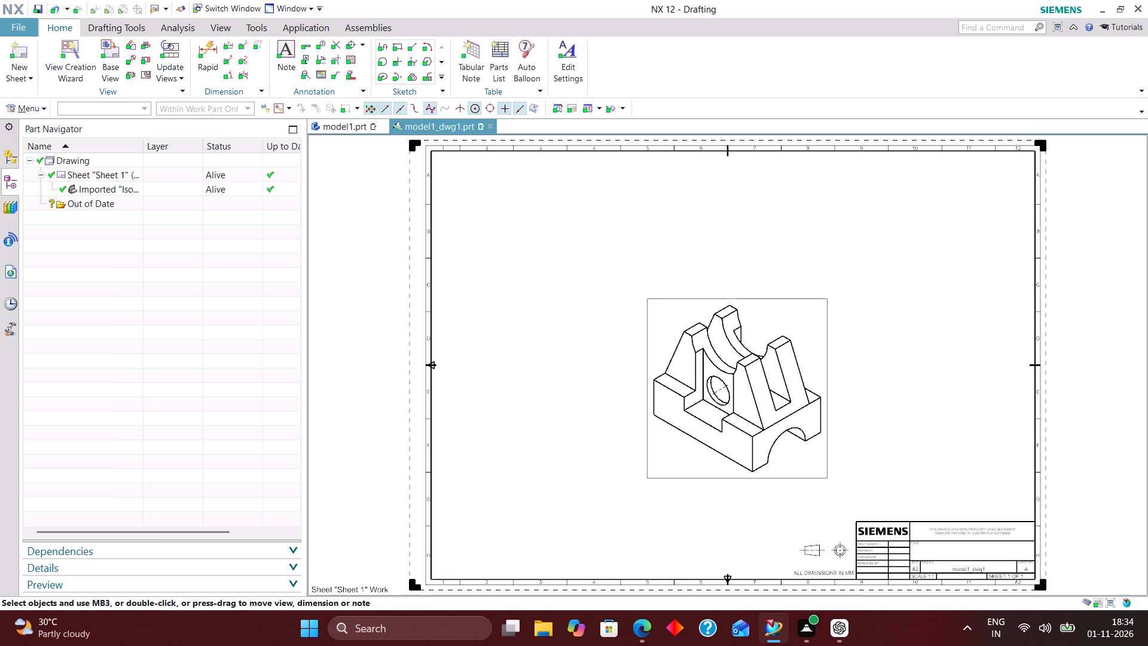
Move the isometric view into the upper-right corner of the A2 sheet, just inside the border.
scroll(743, 445, "down", 1)
scroll(819, 343, "up", 2)
left_click_drag(797, 337, 802, 333)
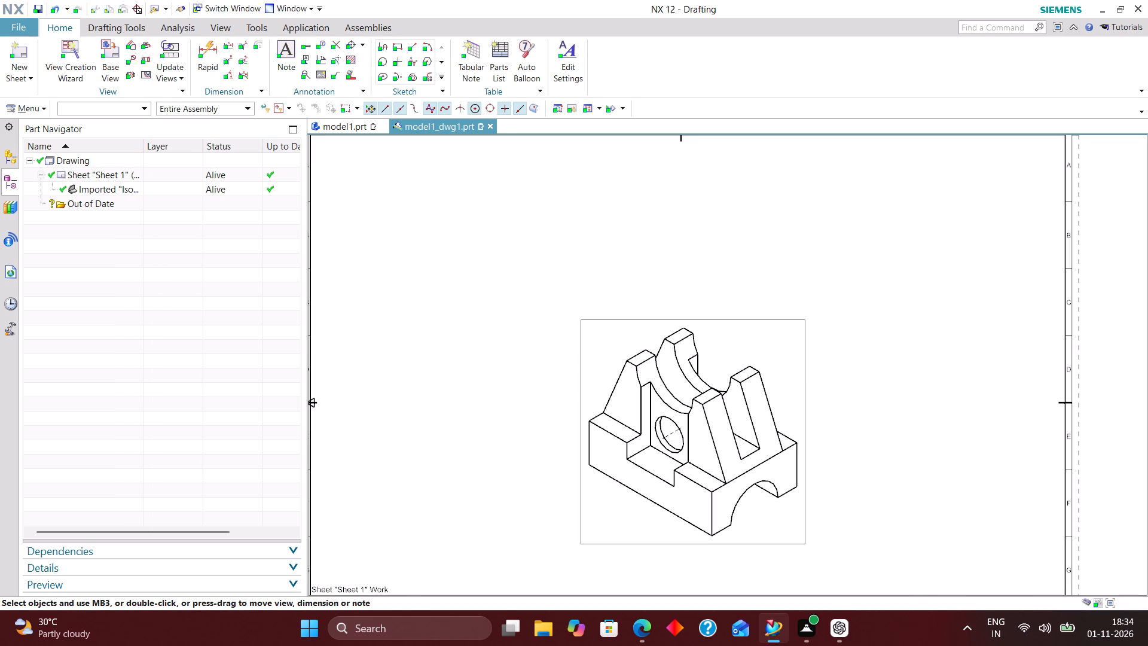
left_click_drag(802, 333, 905, 261)
left_click(703, 235)
left_click_drag(756, 319, 891, 209)
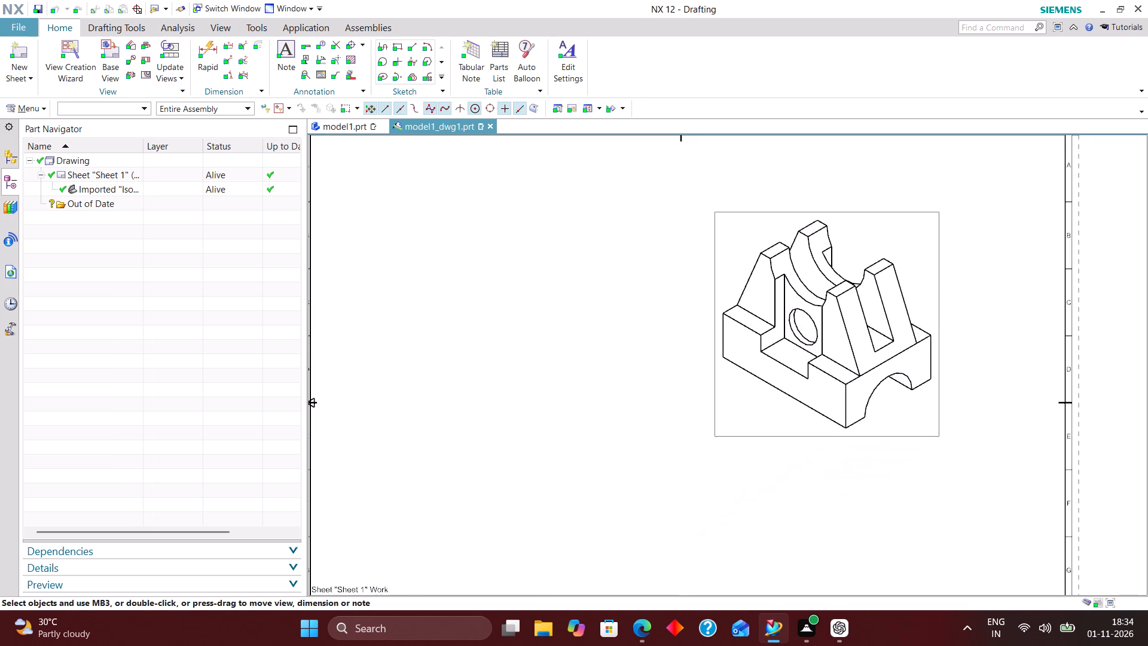
left_click_drag(891, 209, 894, 207)
scroll(809, 331, "down", 2)
scroll(842, 304, "up", 2)
left_click(864, 214)
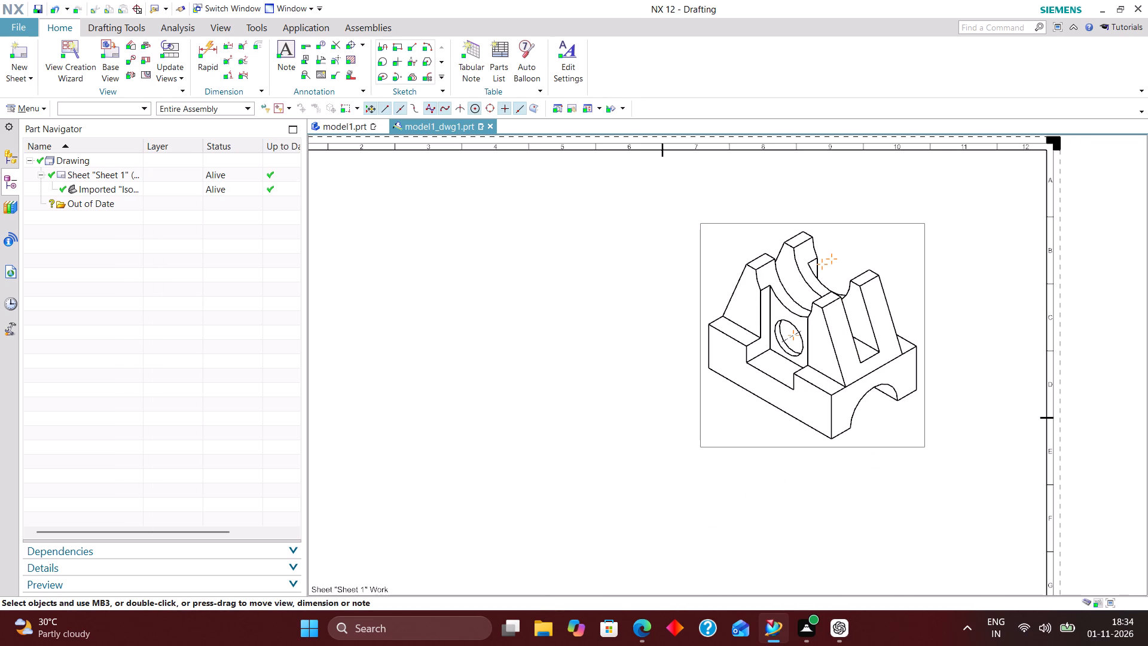
left_click_drag(925, 277, 1024, 222)
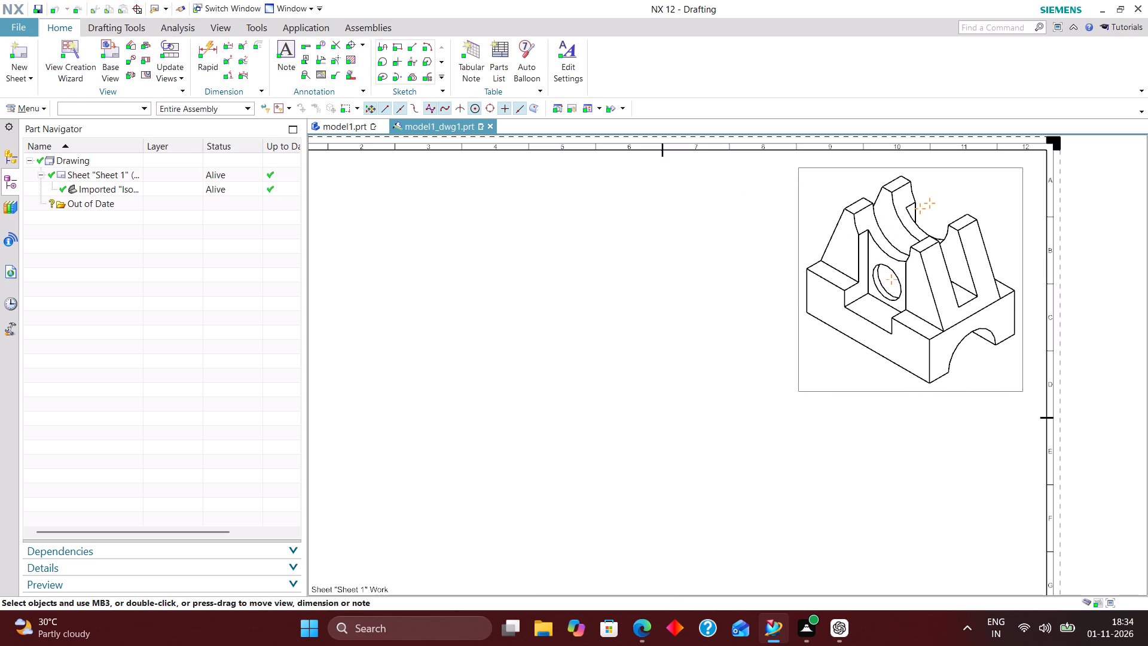
left_click_drag(1024, 222, 1027, 233)
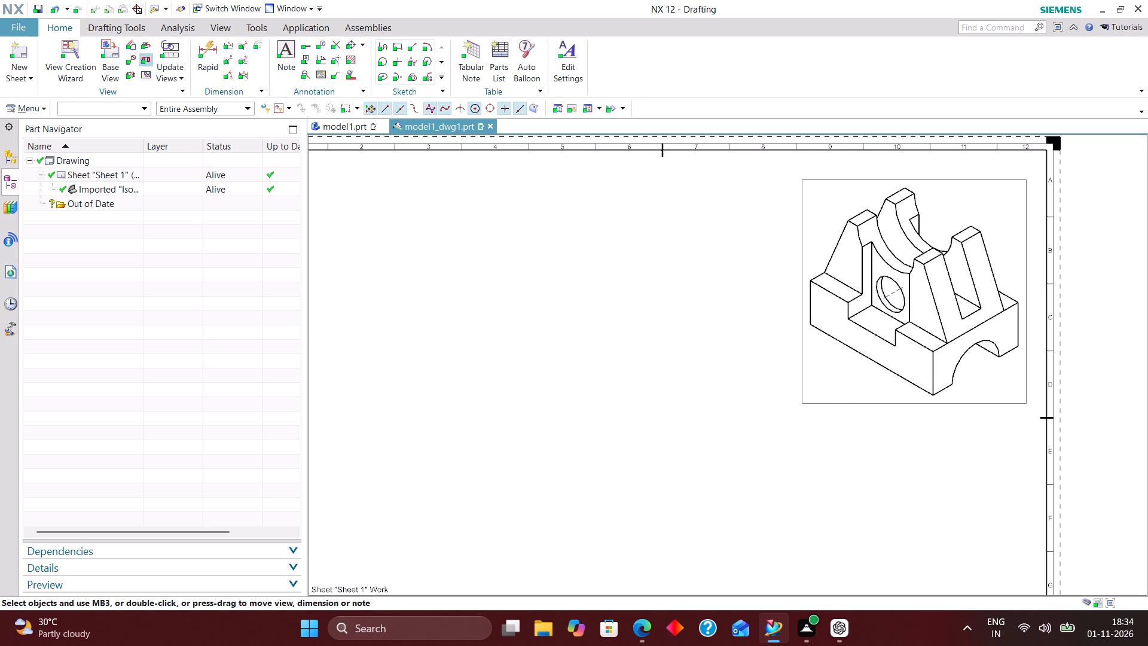
Place a Front base view at 1:1 scale in the upper part of the sheet, well left of the isometric view, without projected views.
left_click(111, 54)
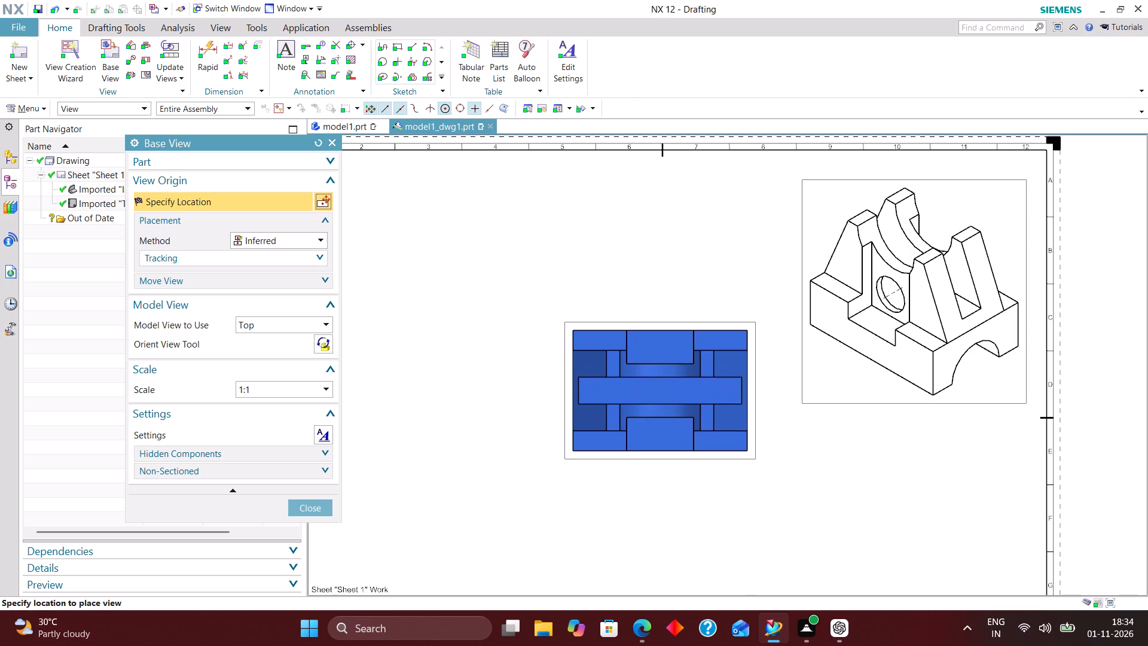
left_click(279, 328)
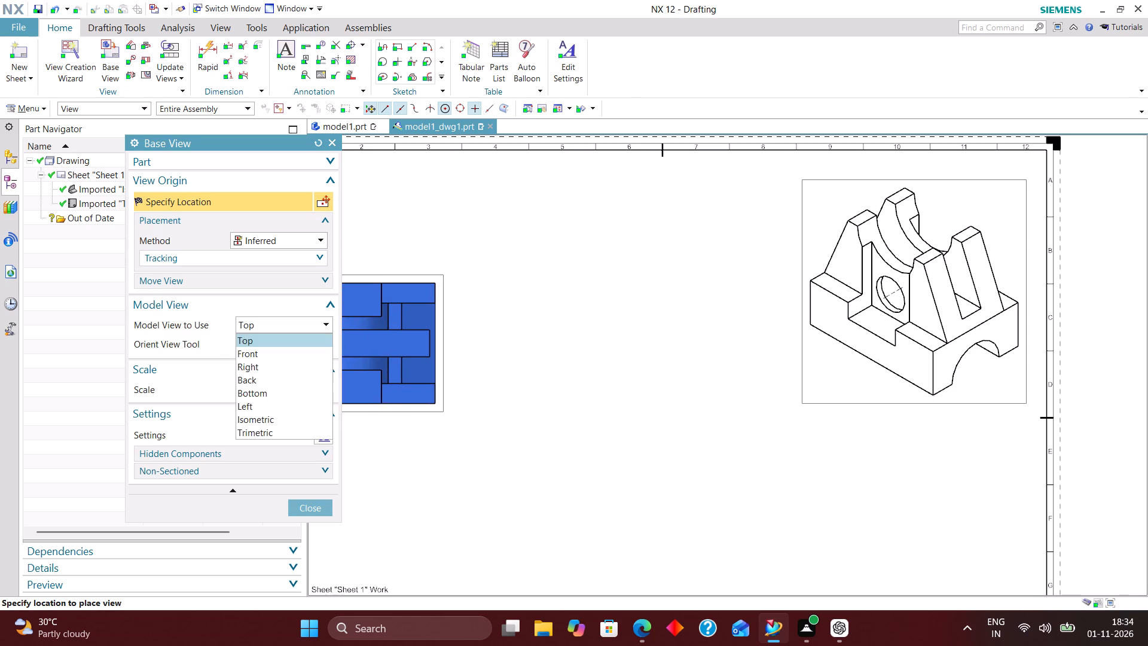
left_click(276, 356)
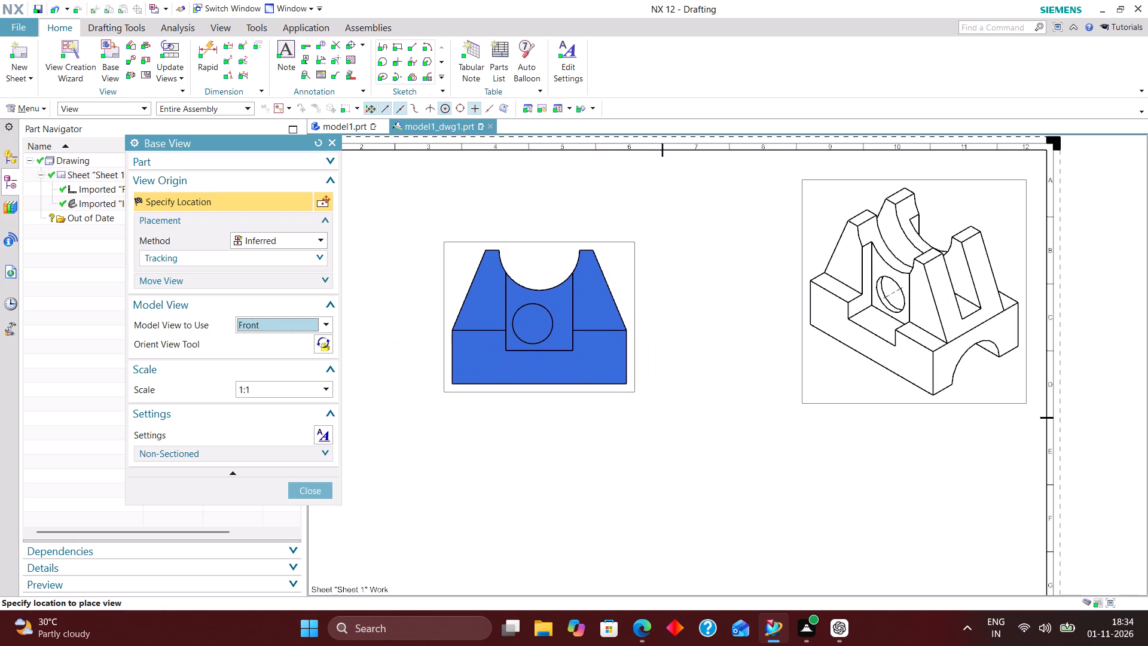
left_click(513, 287)
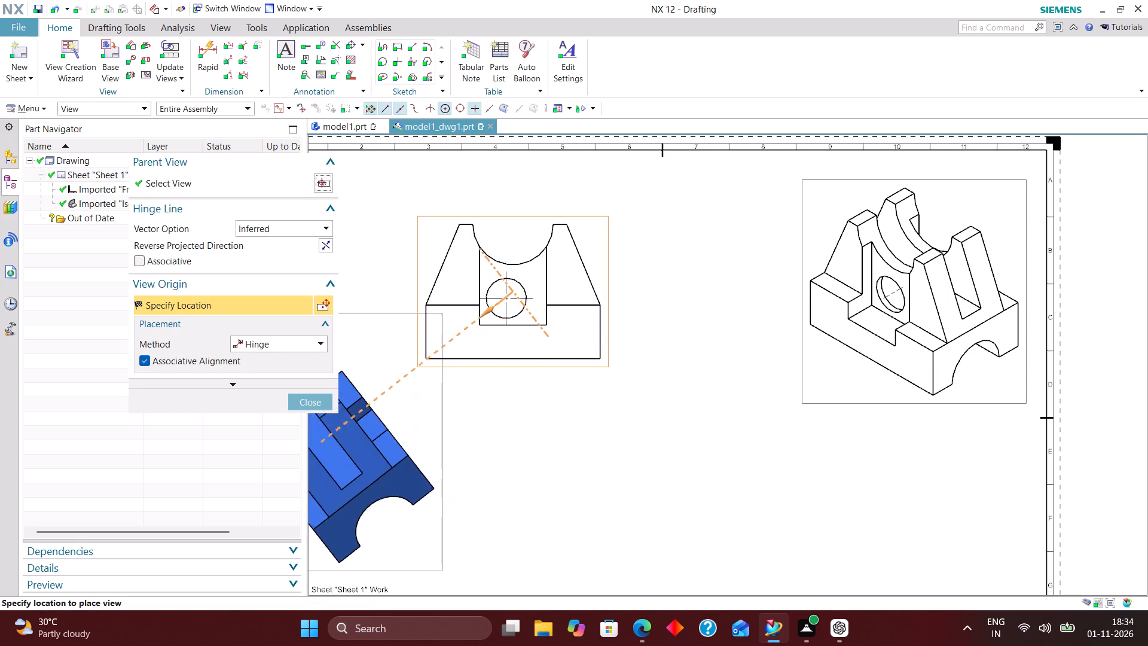
left_click(310, 403)
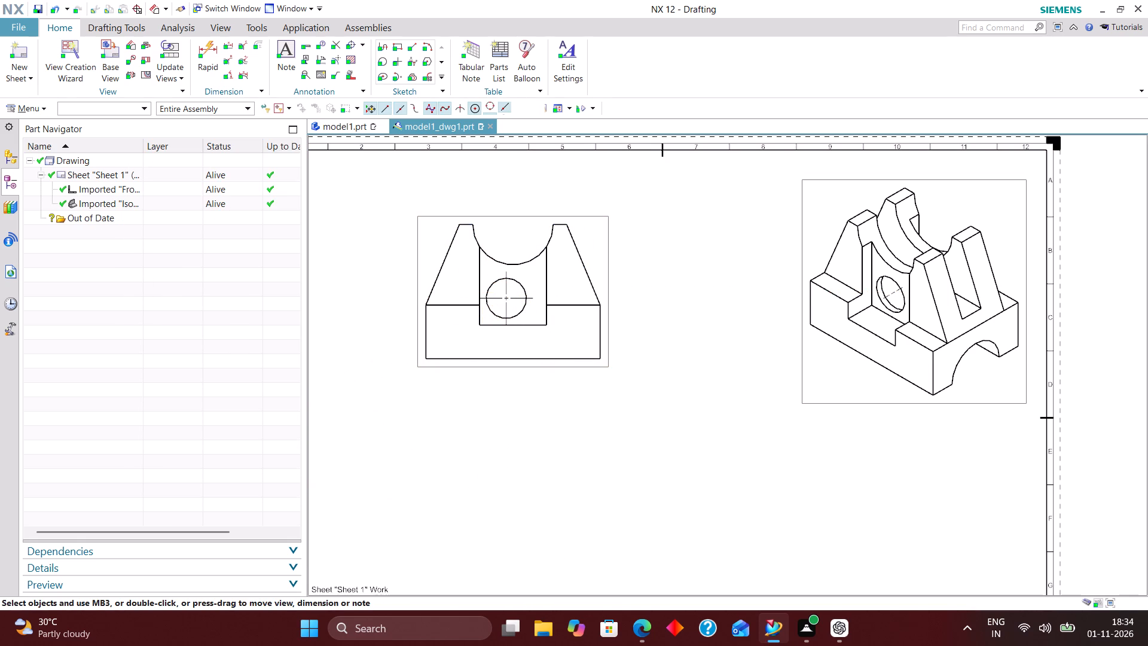
In the model1 part, edit Simple Hole (19) and set its 20 mm sideways position dimension to 25 mm.
left_click(352, 133)
scroll(171, 361, "down", 10)
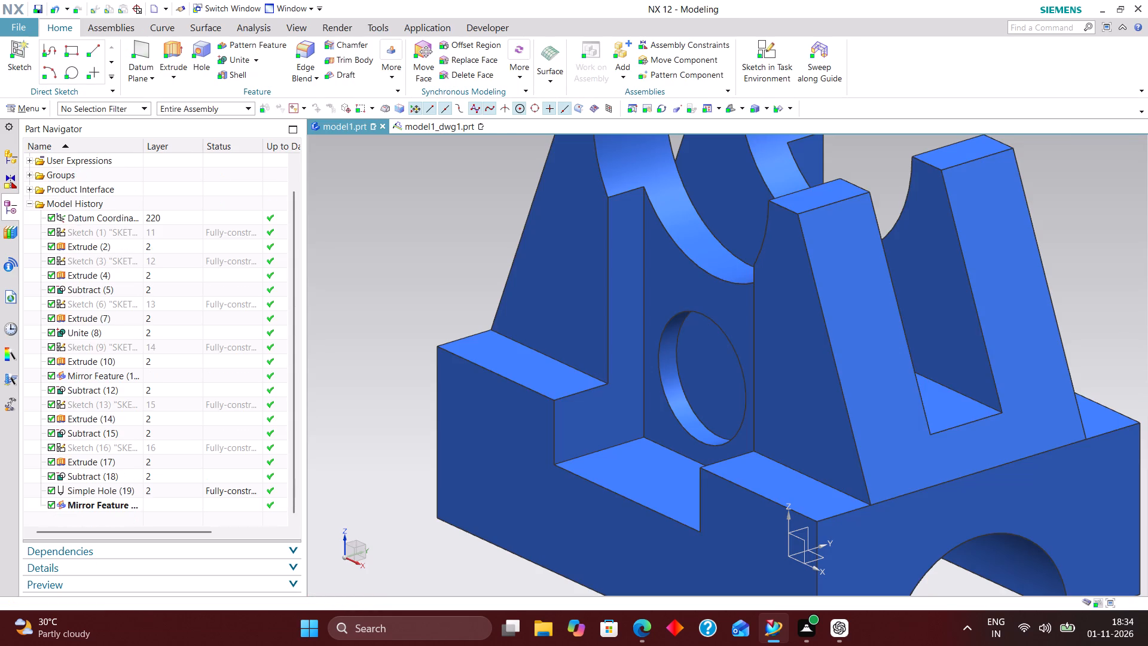
left_click(162, 491)
right_click(161, 491)
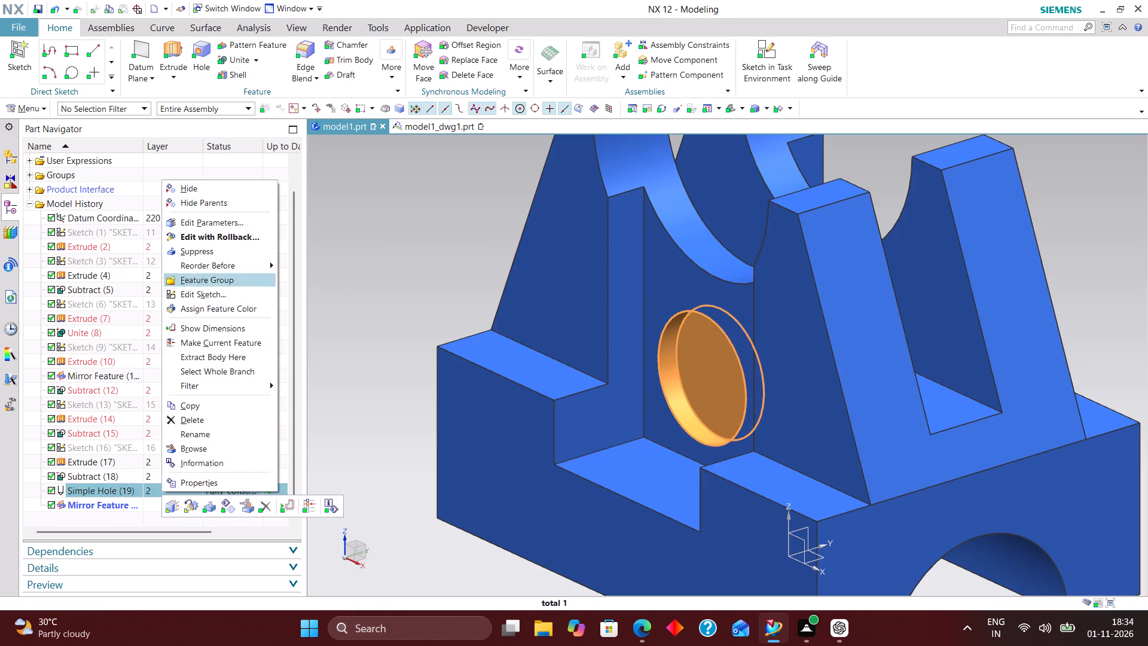
left_click(254, 235)
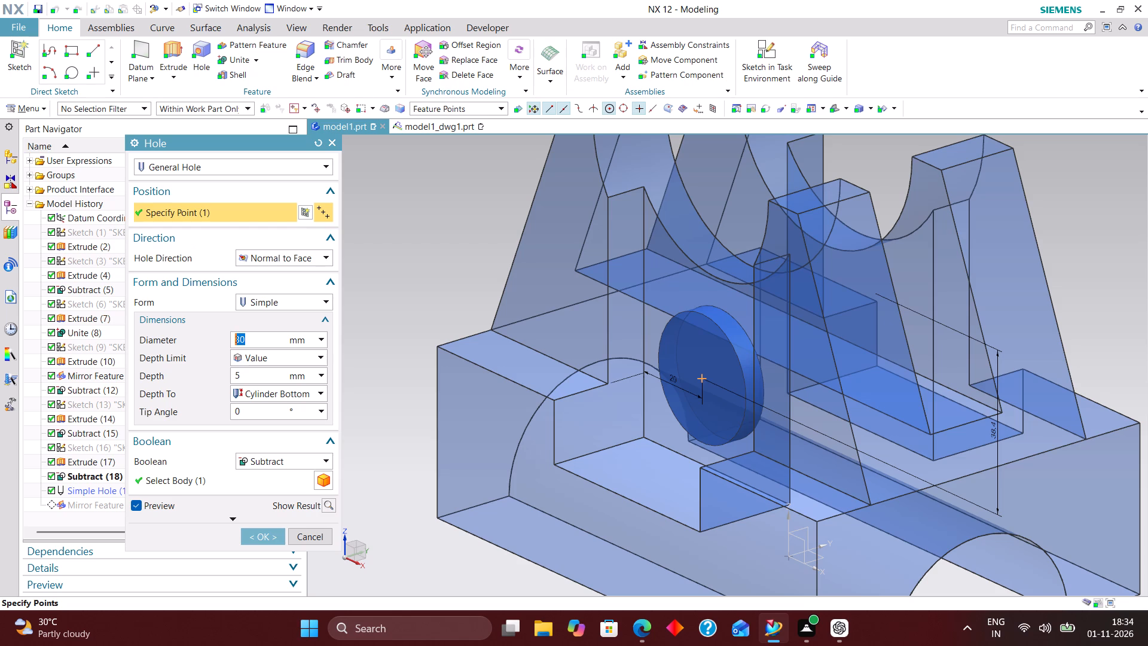
double_click(674, 382)
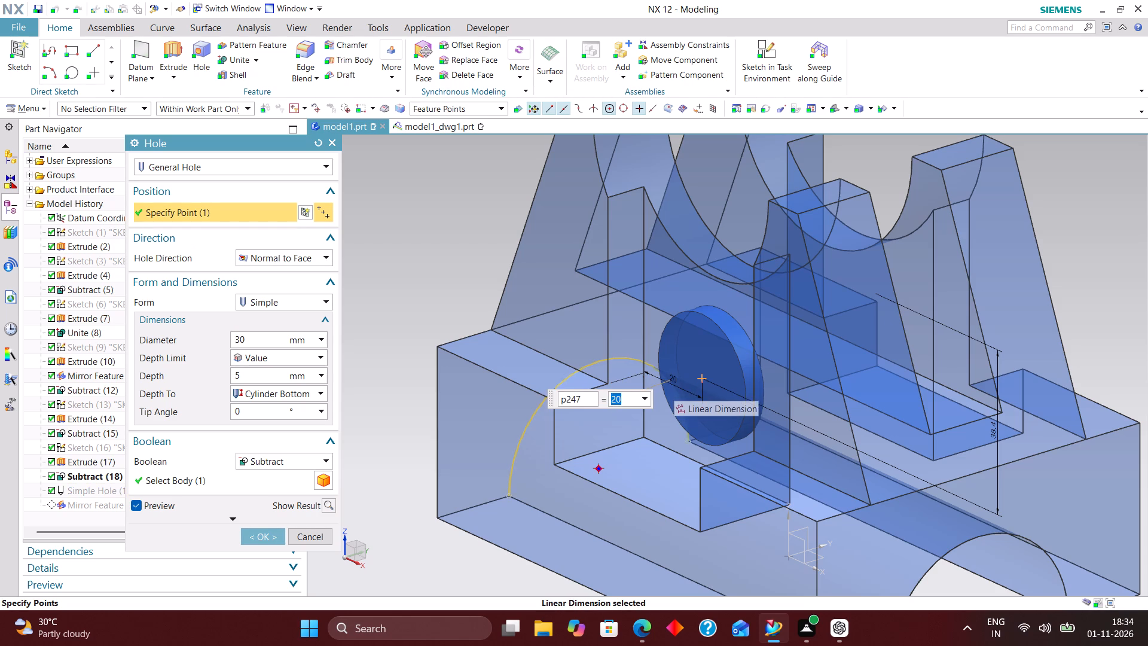
type("25")
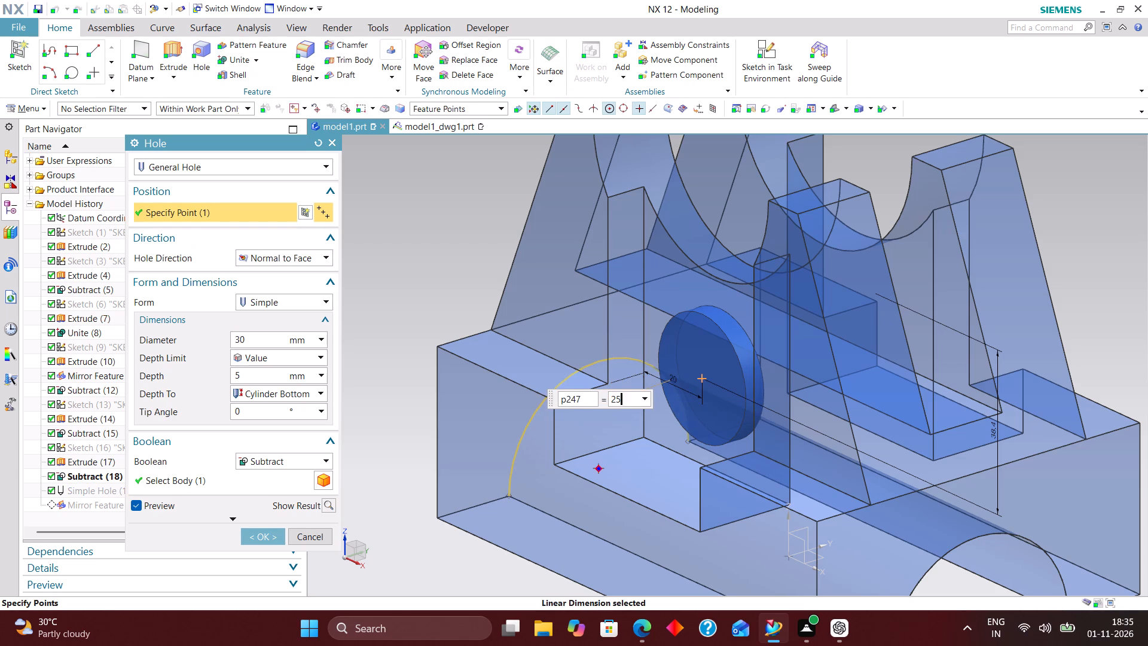
key("Return")
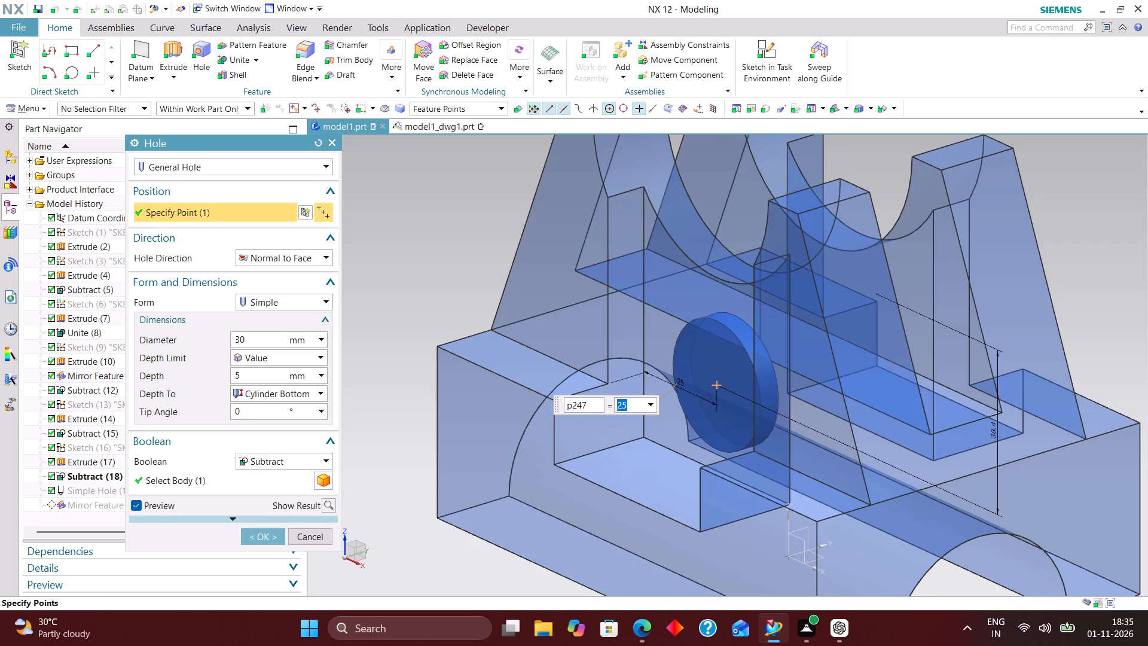
left_click(268, 534)
Return to the model1_dwg1 drawing and update its out-of-date views.
left_click(450, 130)
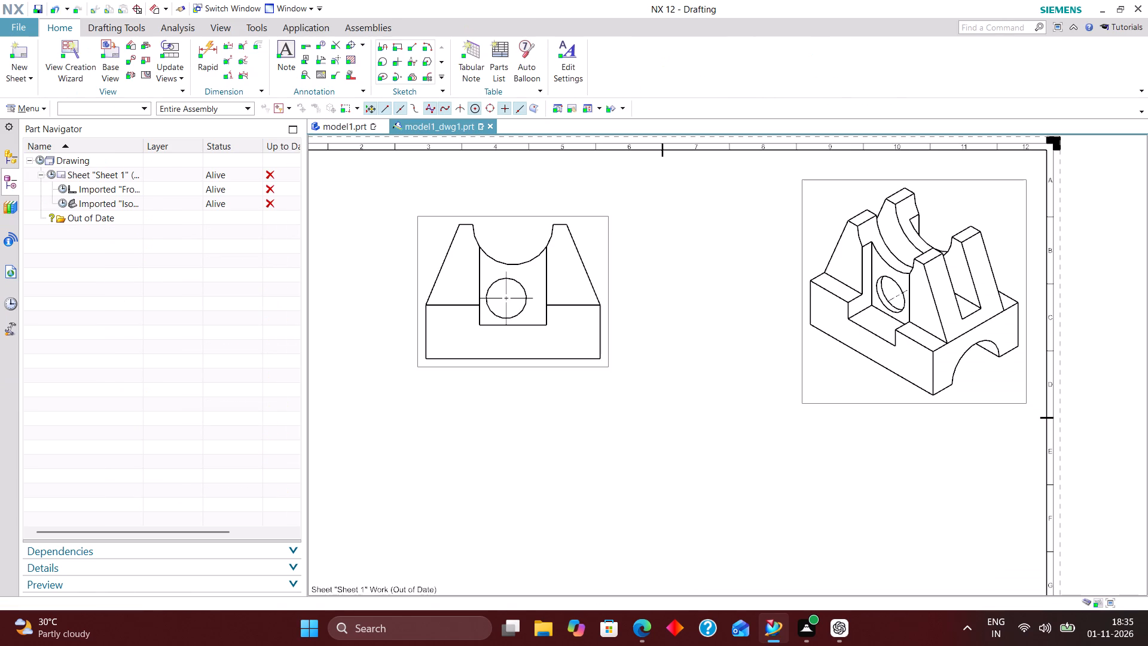
left_click(38, 157)
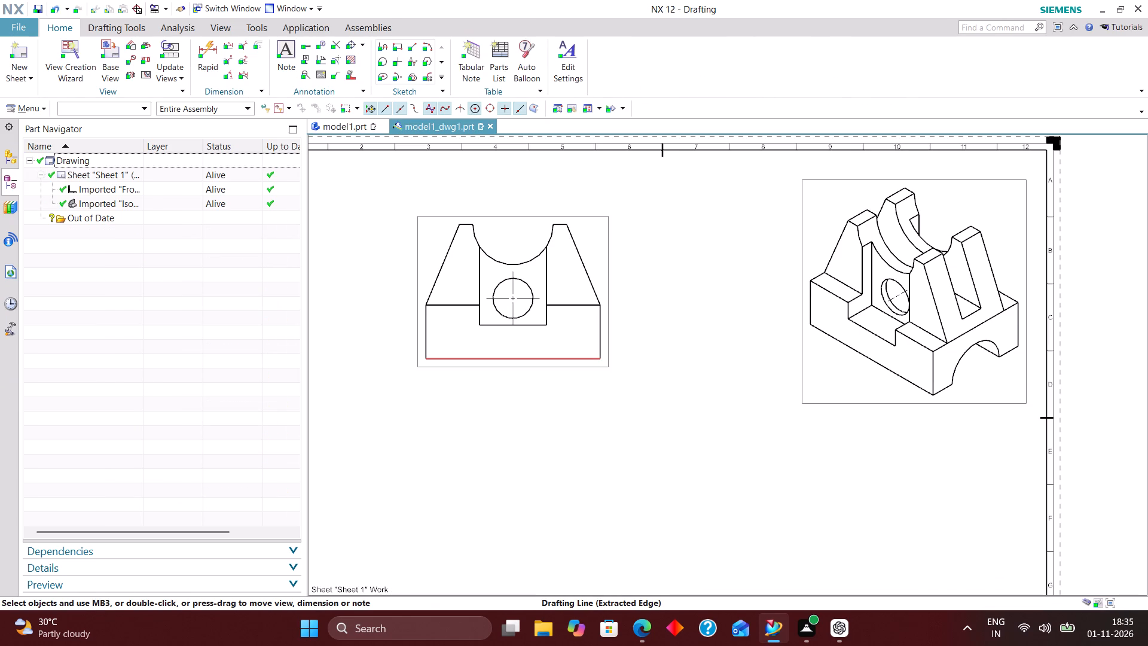
Place a Top base view at 1:1 scale directly below the front view, aligned with it vertically.
scroll(647, 416, "down", 1)
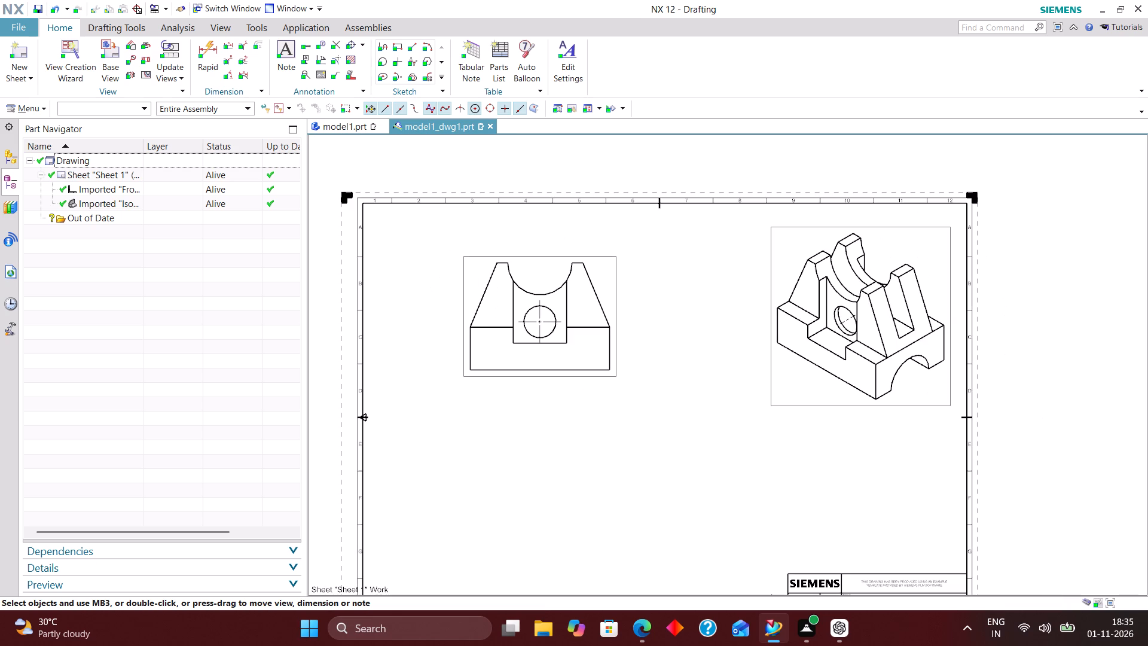
left_click(107, 44)
scroll(567, 337, "down", 2)
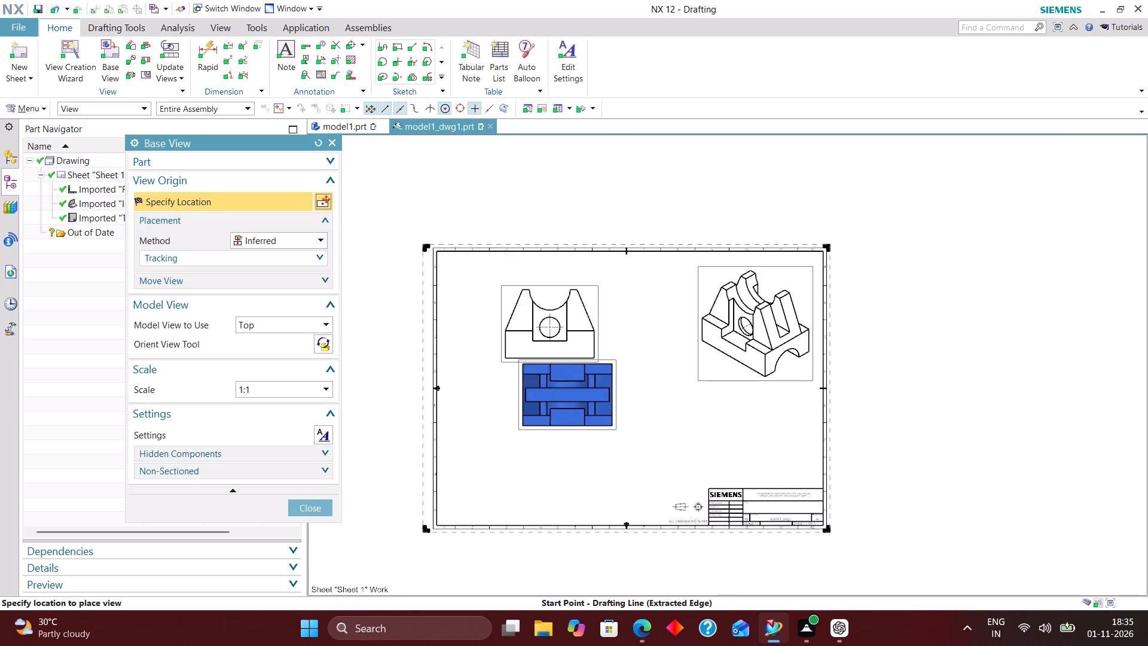
scroll(567, 396, "up", 2)
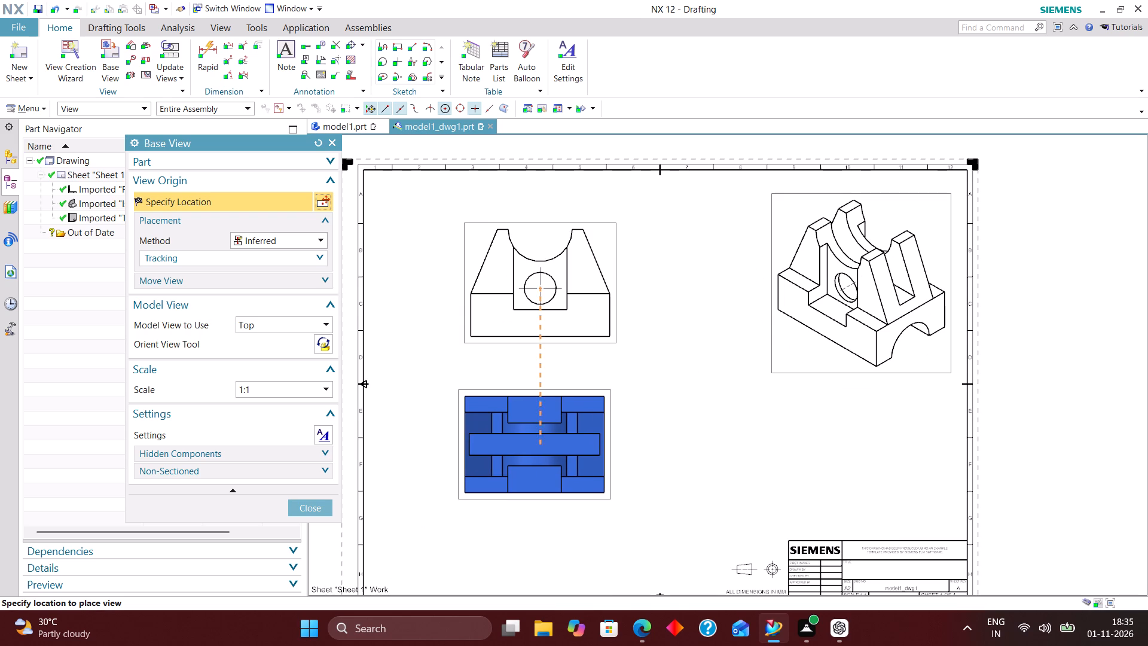
left_click(544, 468)
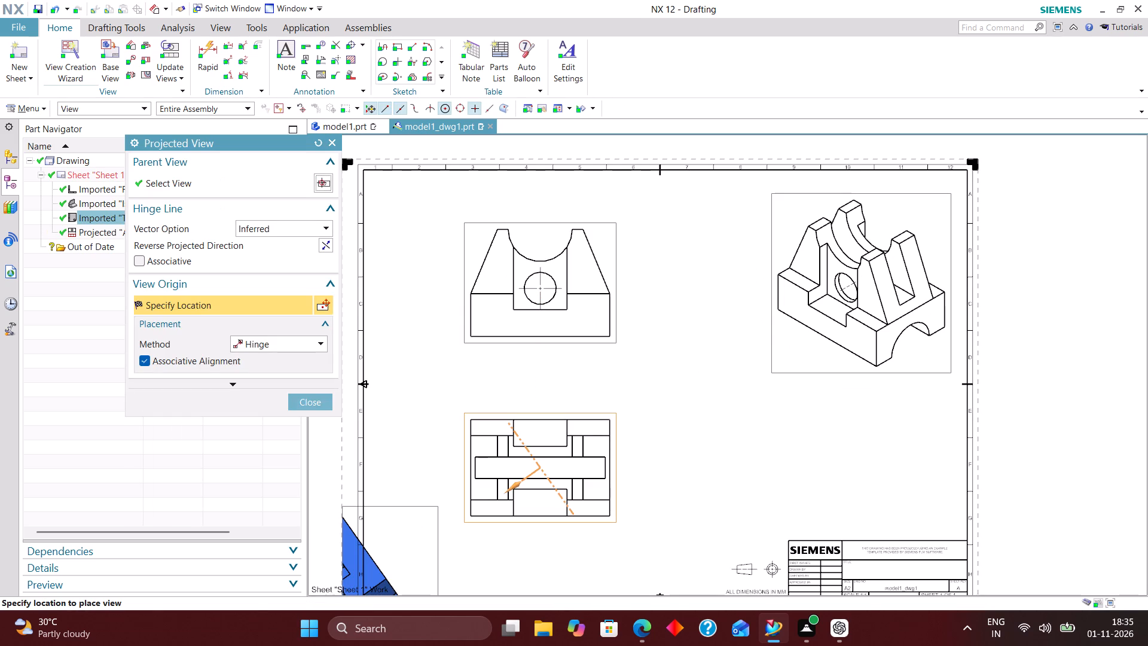
Place a Right base view at 1:1 scale beside the top view, below the isometric view, without projected views.
left_click(105, 60)
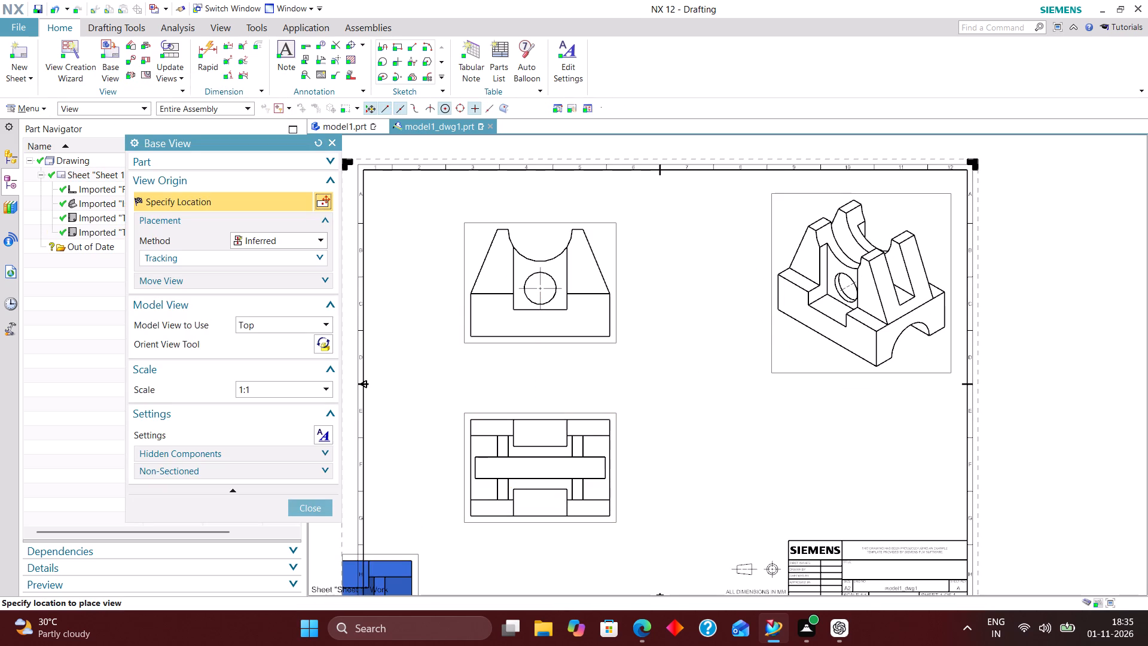
left_click(288, 327)
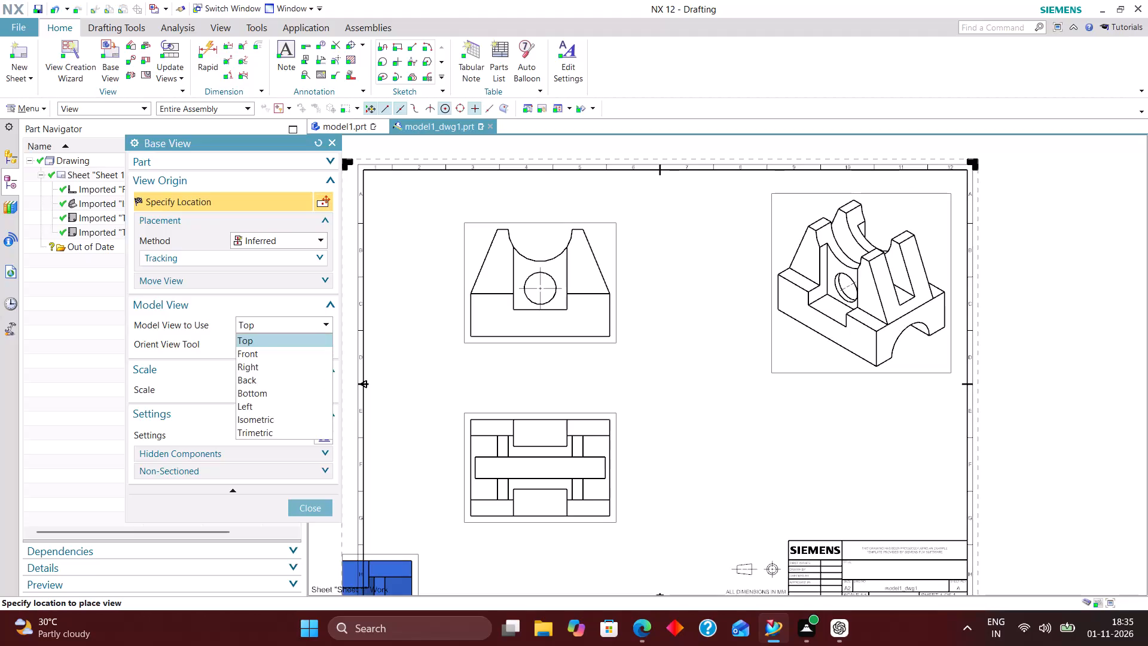
left_click(276, 383)
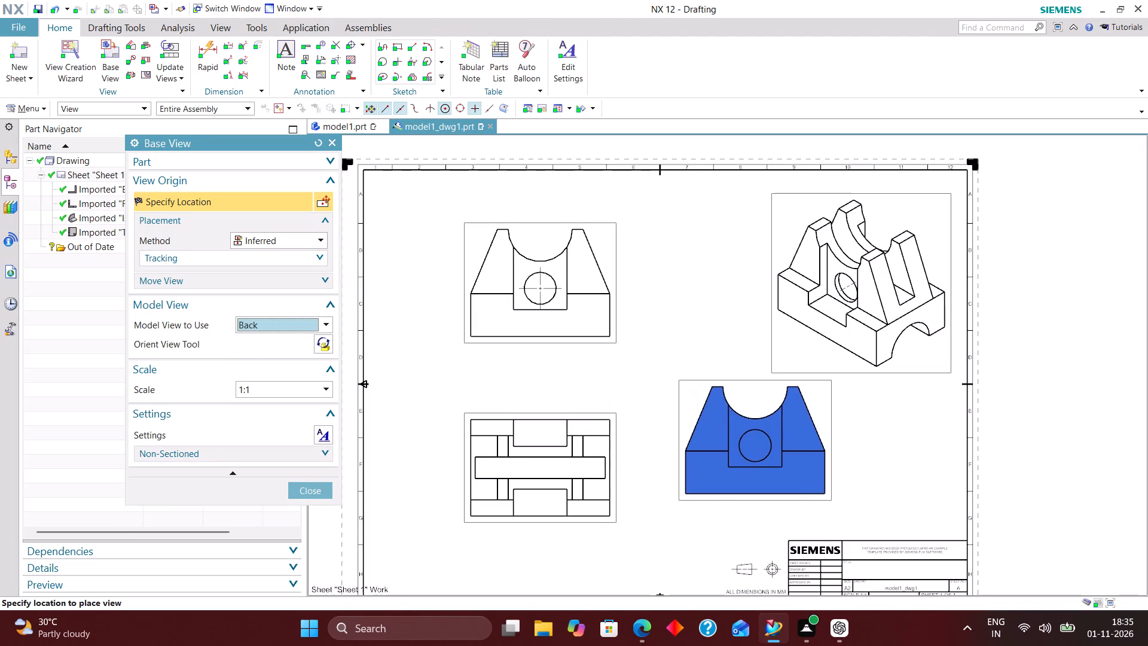
left_click(307, 327)
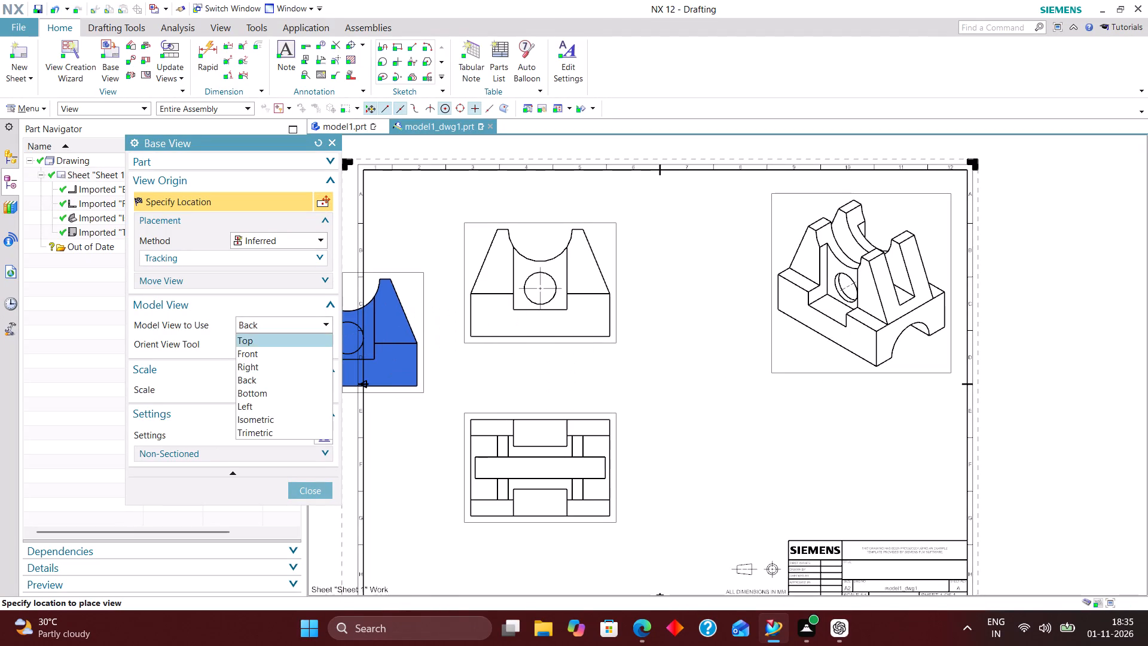
left_click(282, 364)
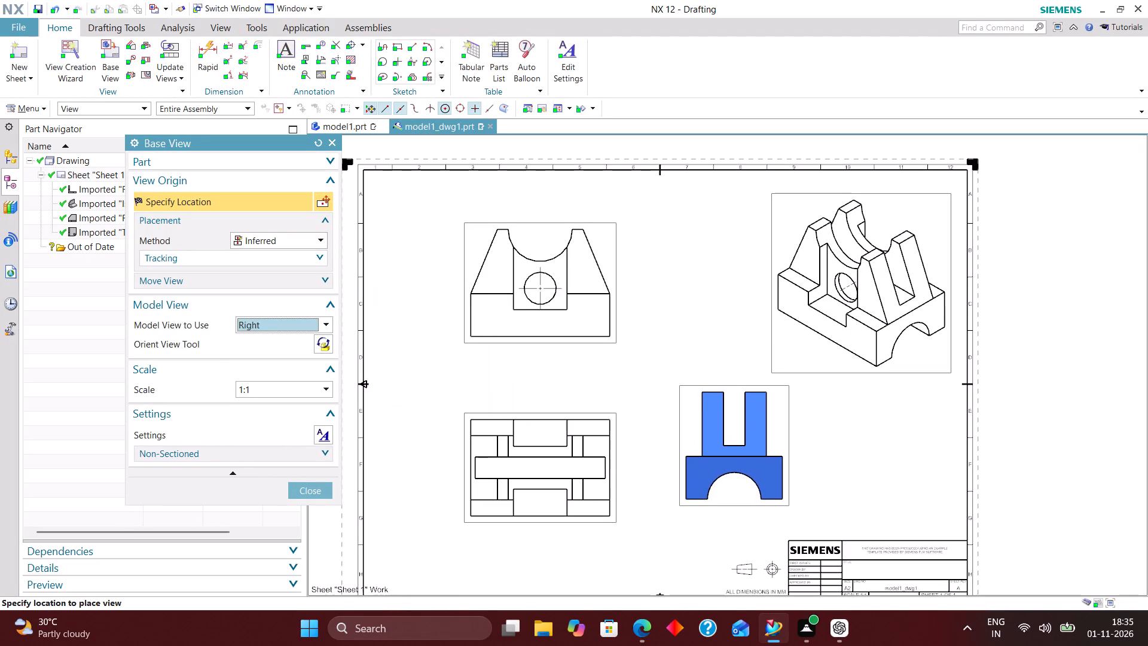
left_click(743, 460)
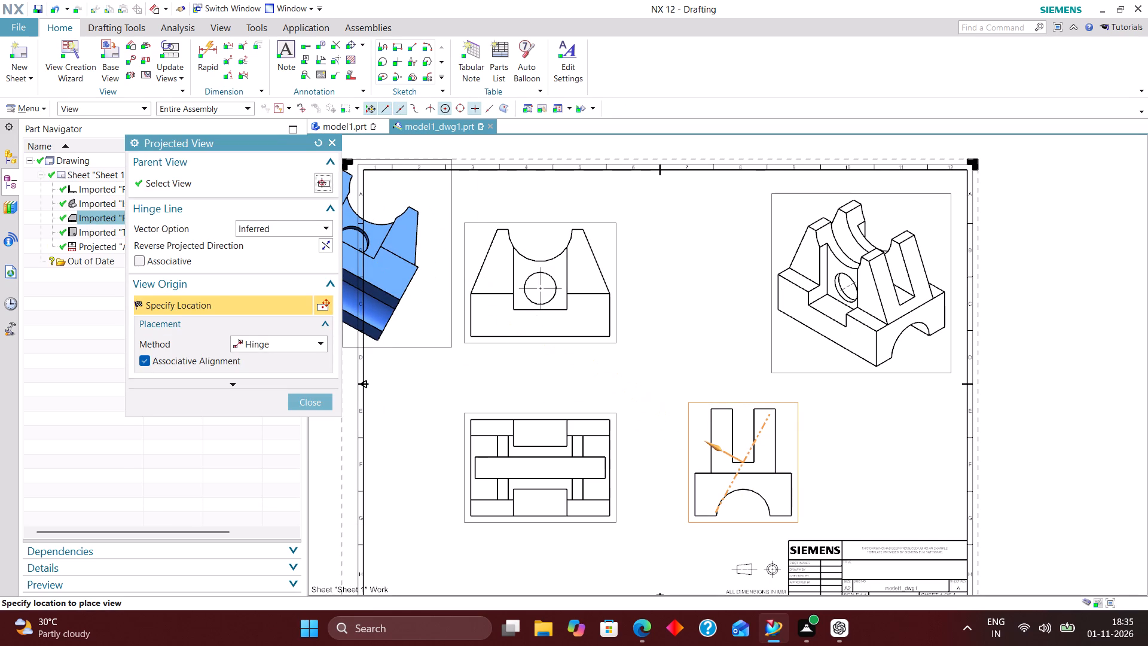
left_click(309, 393)
left_click(306, 404)
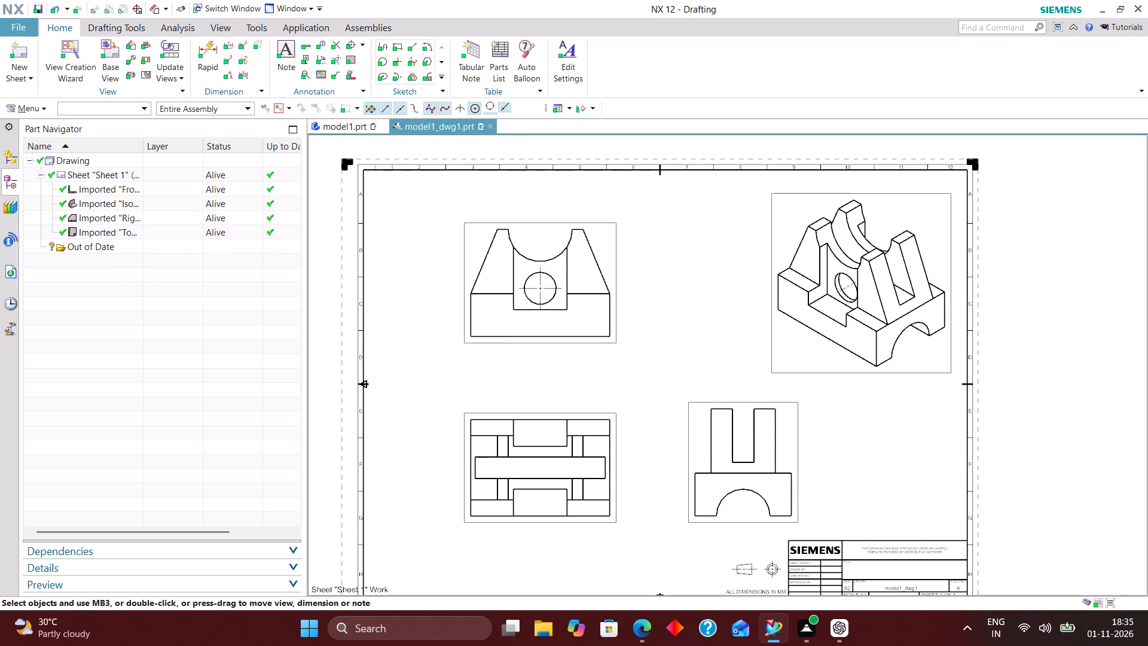
Shift the front view slightly up and left, and move the top and right views left while keeping them level.
scroll(573, 391, "down", 2)
scroll(581, 377, "up", 3)
right_click_drag(719, 293, 596, 385)
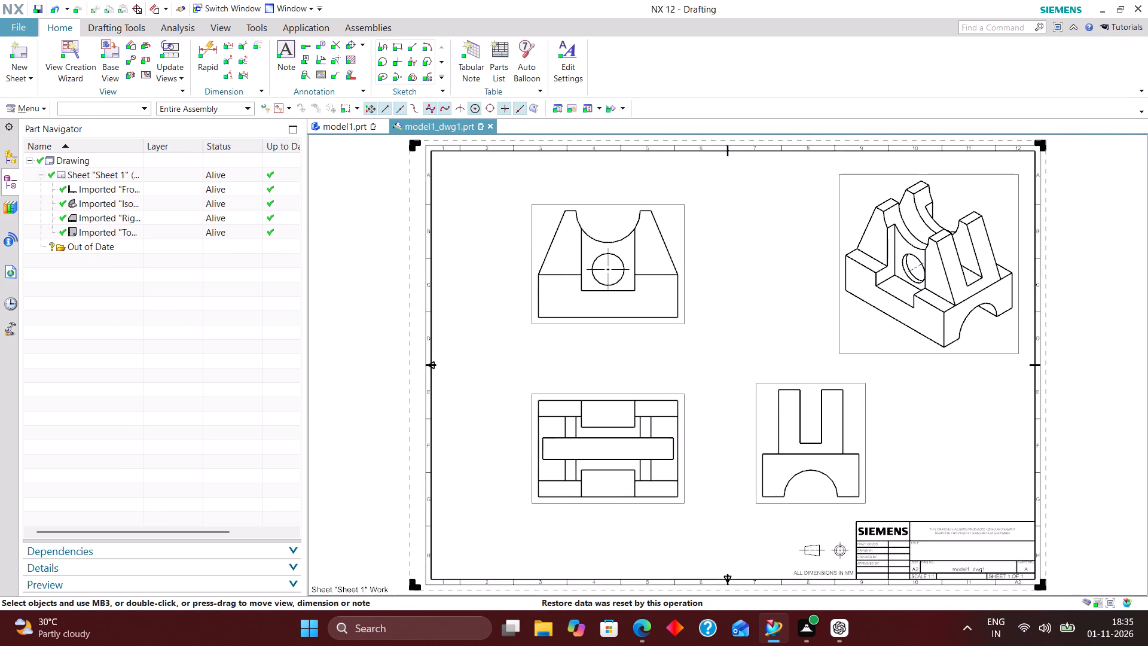
scroll(706, 331, "up", 1)
scroll(703, 337, "down", 2)
scroll(712, 308, "up", 1)
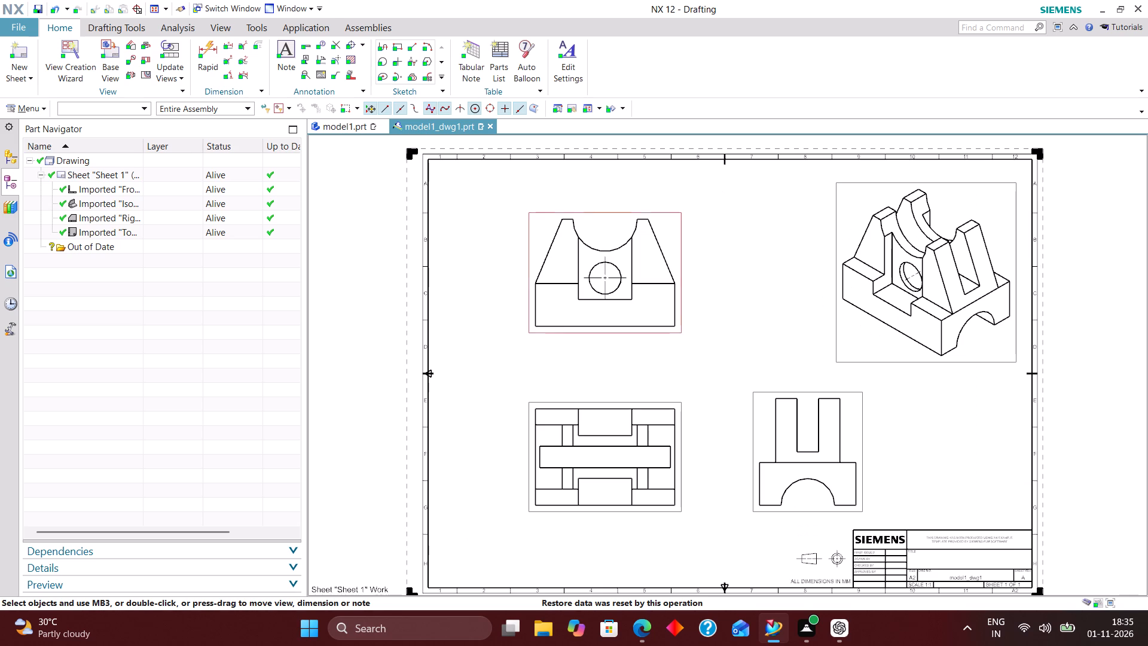
left_click_drag(526, 237, 509, 230)
left_click_drag(631, 400, 599, 393)
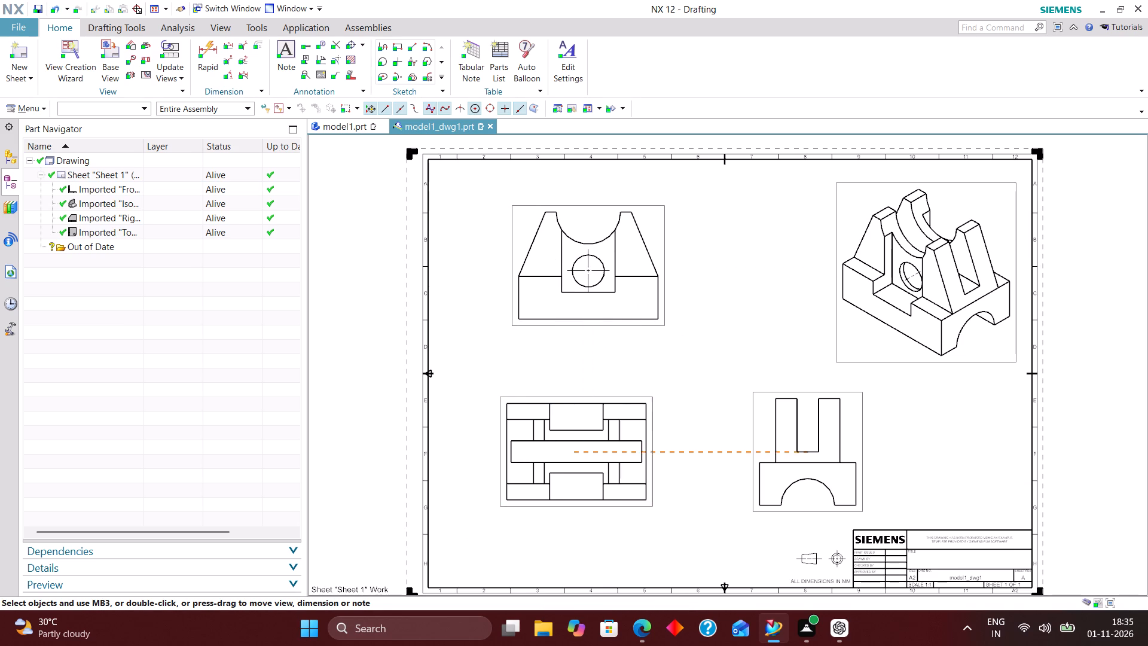
left_click_drag(599, 393, 584, 394)
left_click_drag(866, 415, 840, 412)
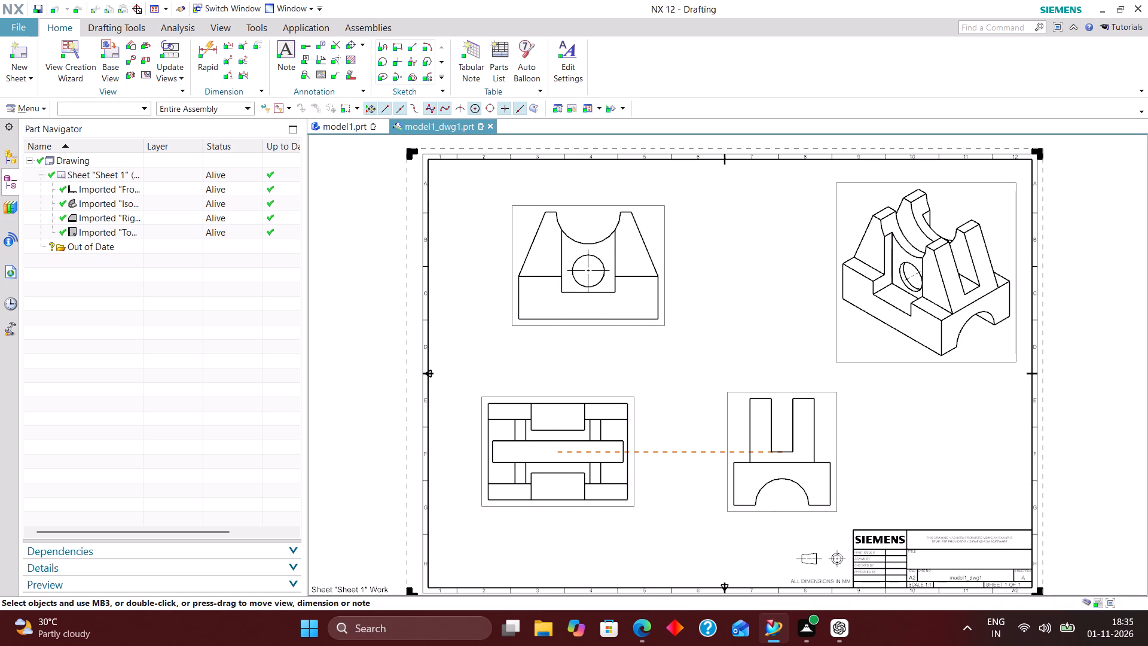
left_click_drag(840, 412, 841, 413)
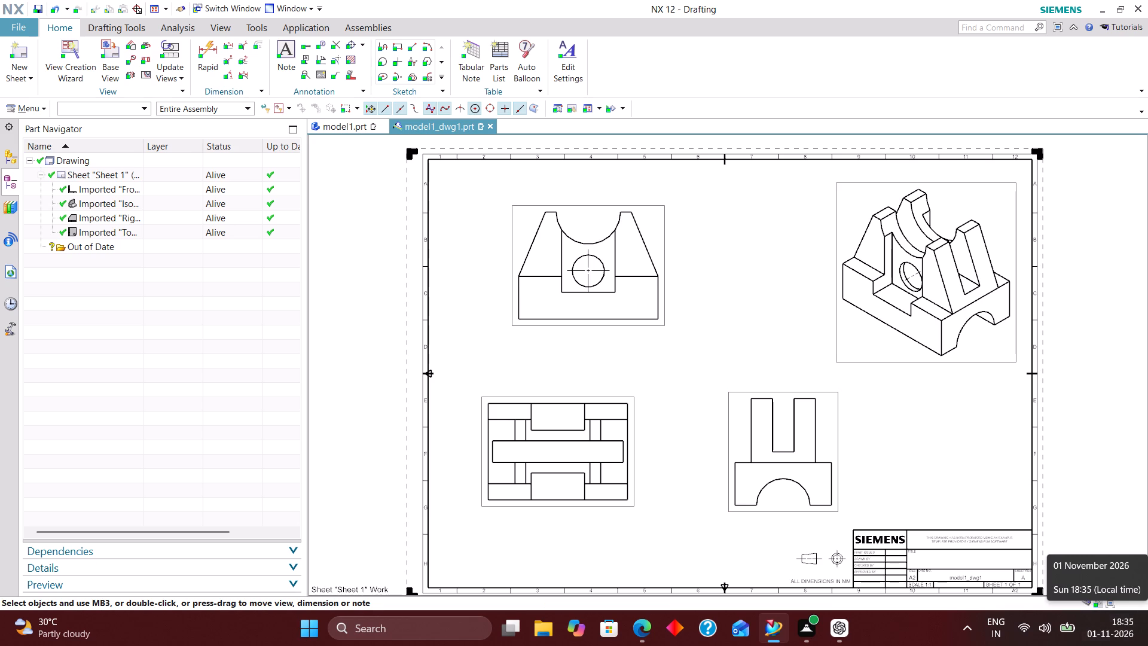
key("Escape")
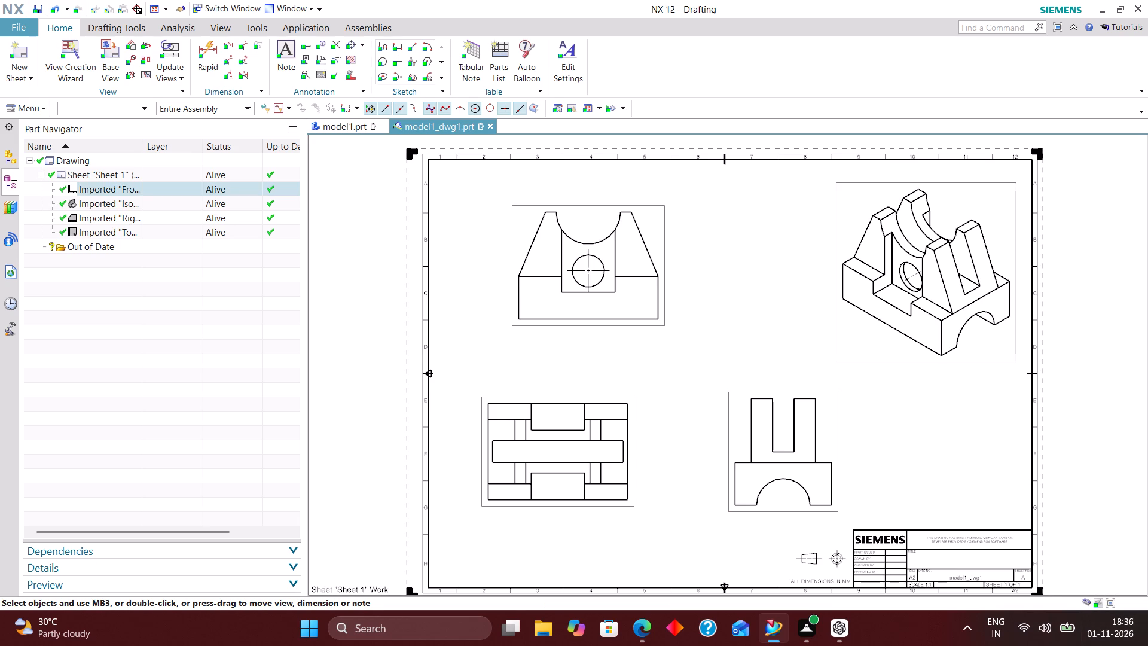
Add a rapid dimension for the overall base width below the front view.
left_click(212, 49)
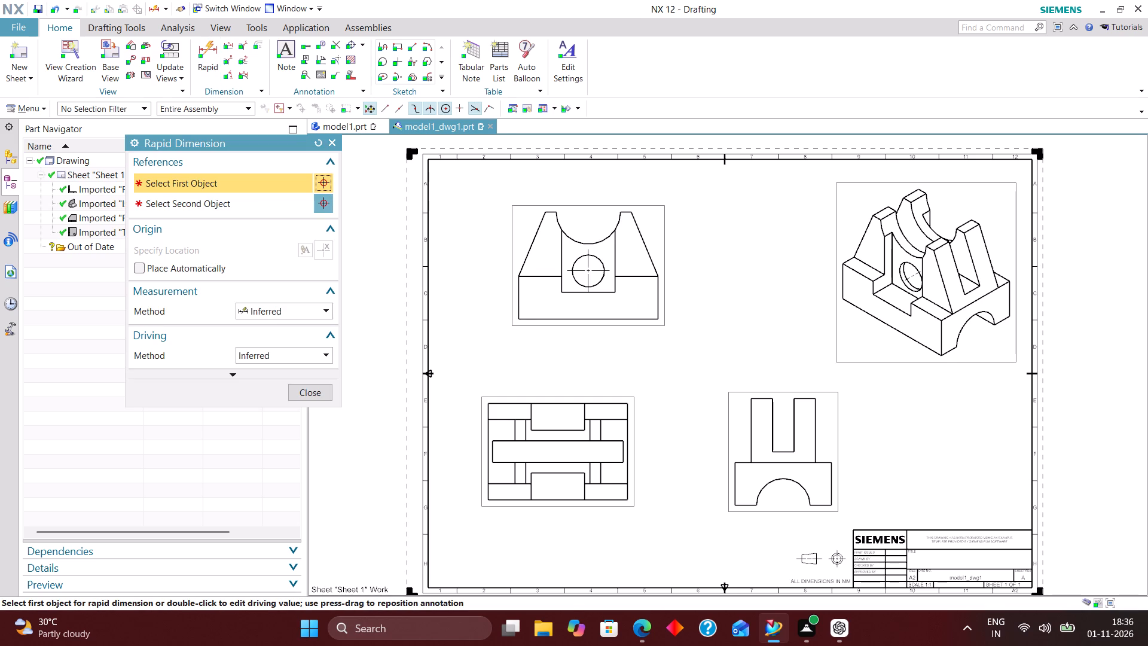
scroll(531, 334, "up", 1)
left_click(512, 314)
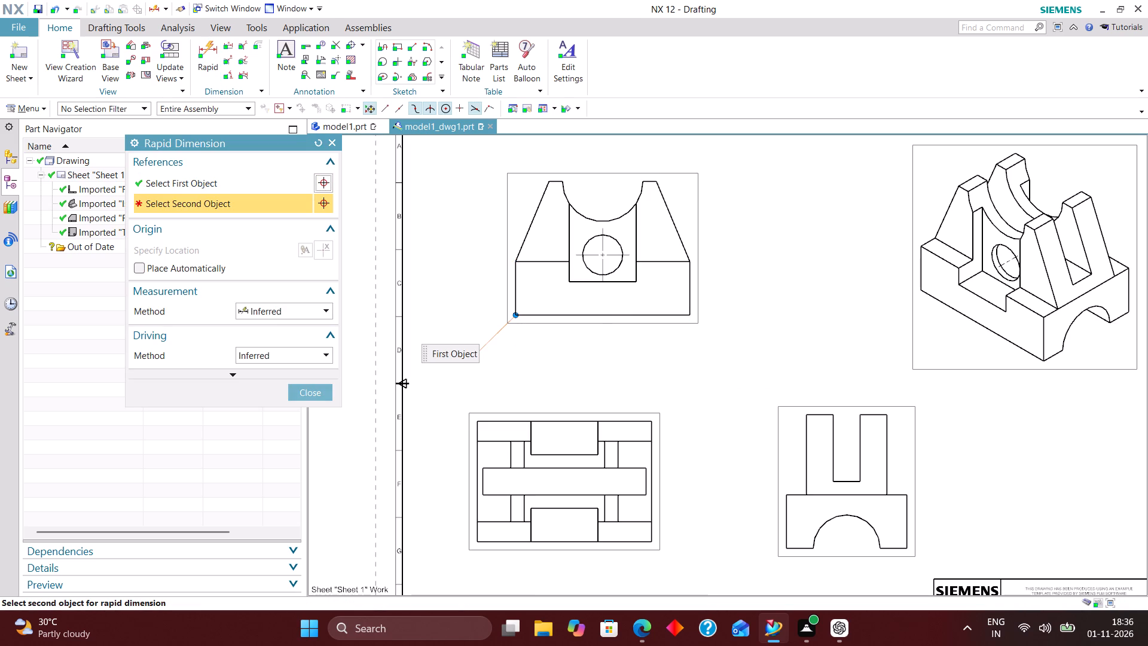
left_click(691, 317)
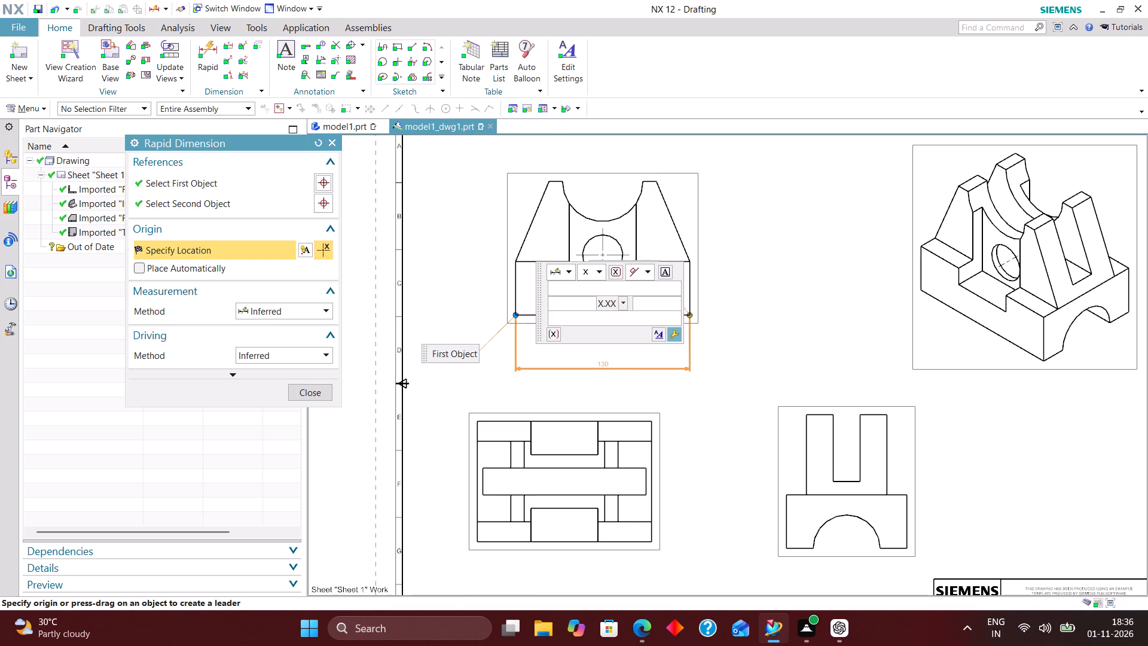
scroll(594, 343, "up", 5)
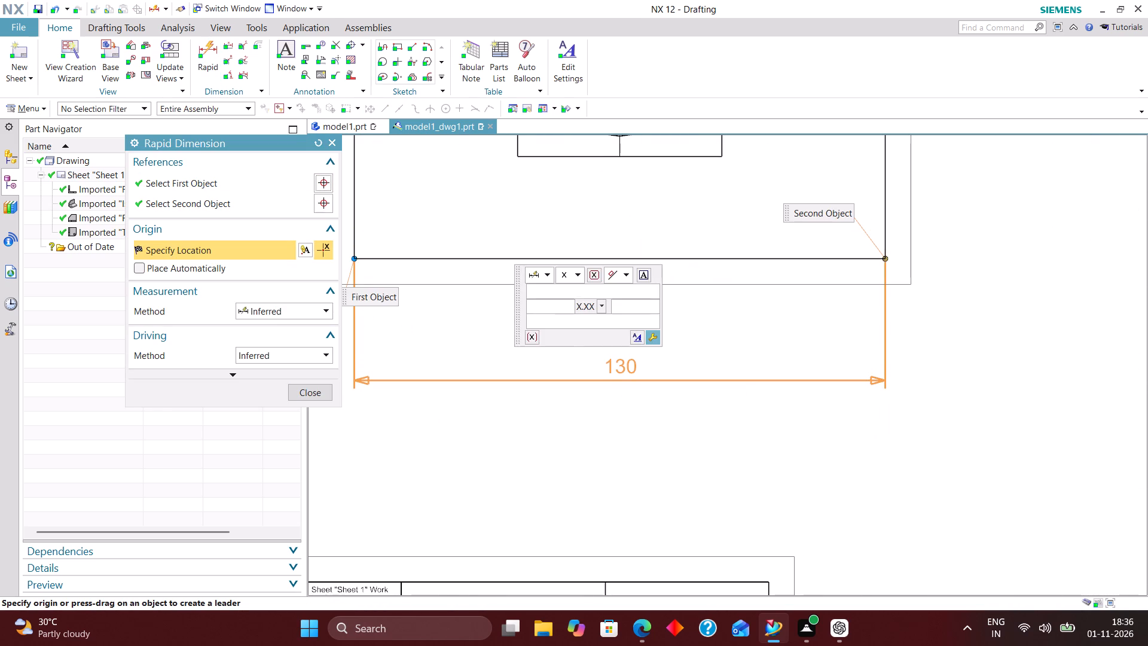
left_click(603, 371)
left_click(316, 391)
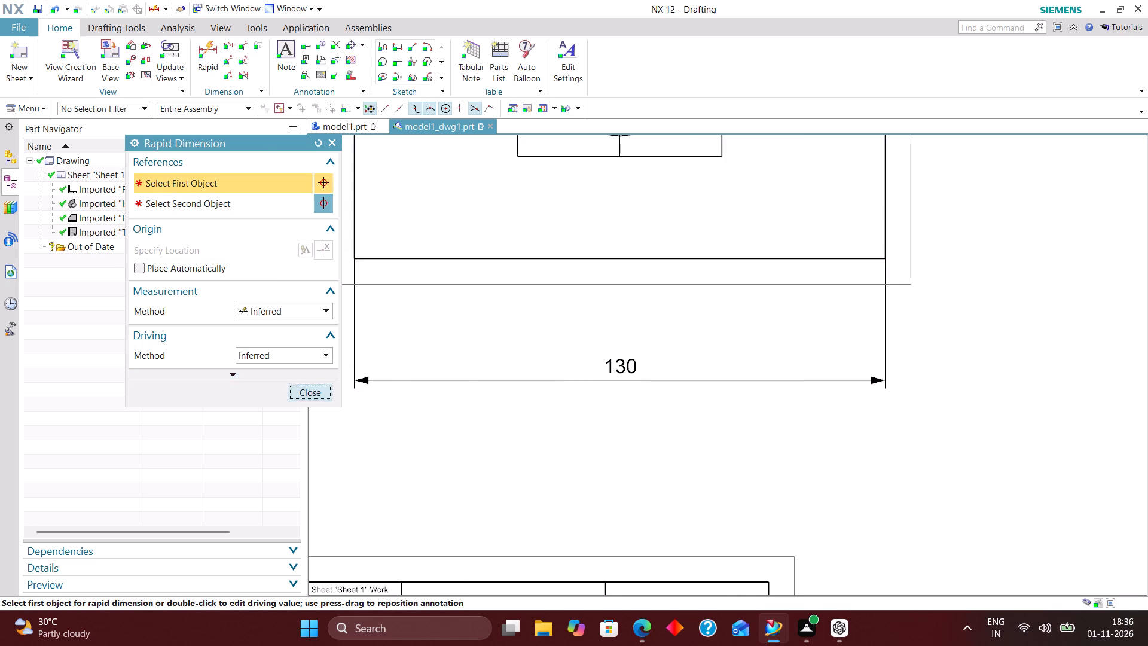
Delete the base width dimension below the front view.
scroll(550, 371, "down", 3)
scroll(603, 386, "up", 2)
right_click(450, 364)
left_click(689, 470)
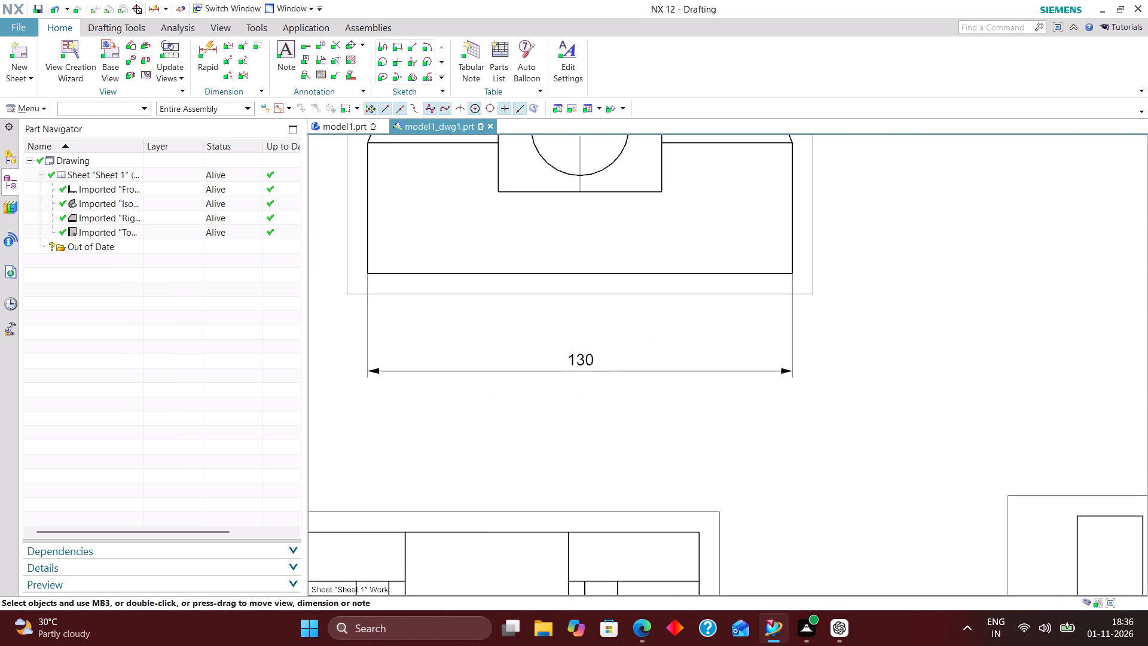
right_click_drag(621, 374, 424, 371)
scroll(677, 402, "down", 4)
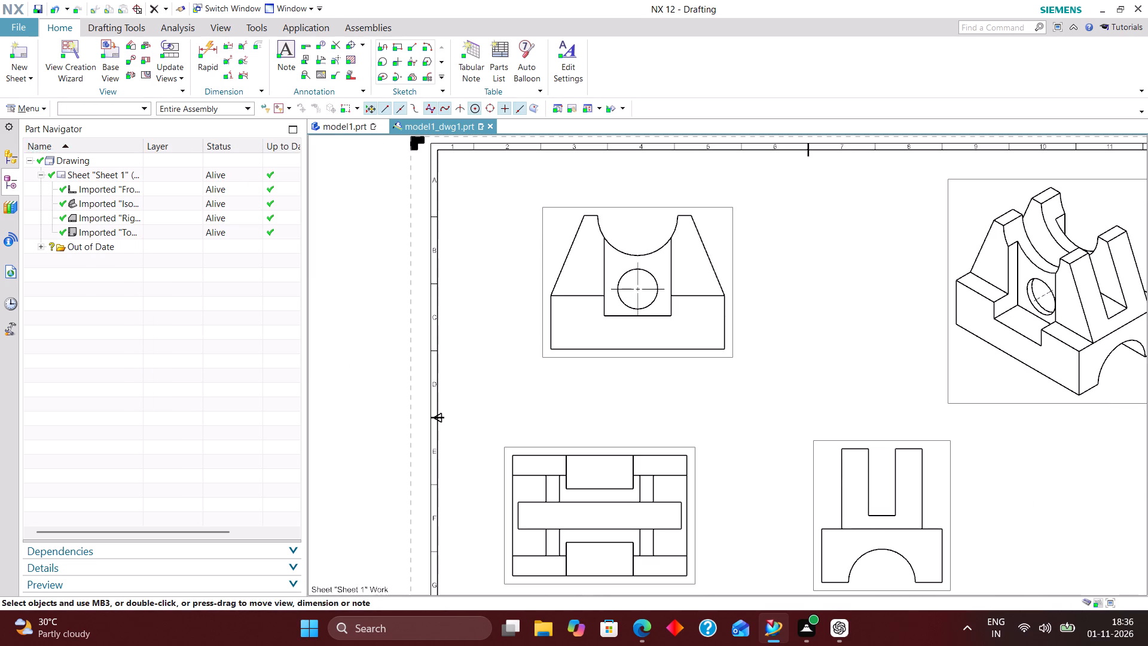
Set the arrowhead type for leaders and dimensions to Open Arrow in the drafting preferences.
left_click(41, 109)
left_click(53, 254)
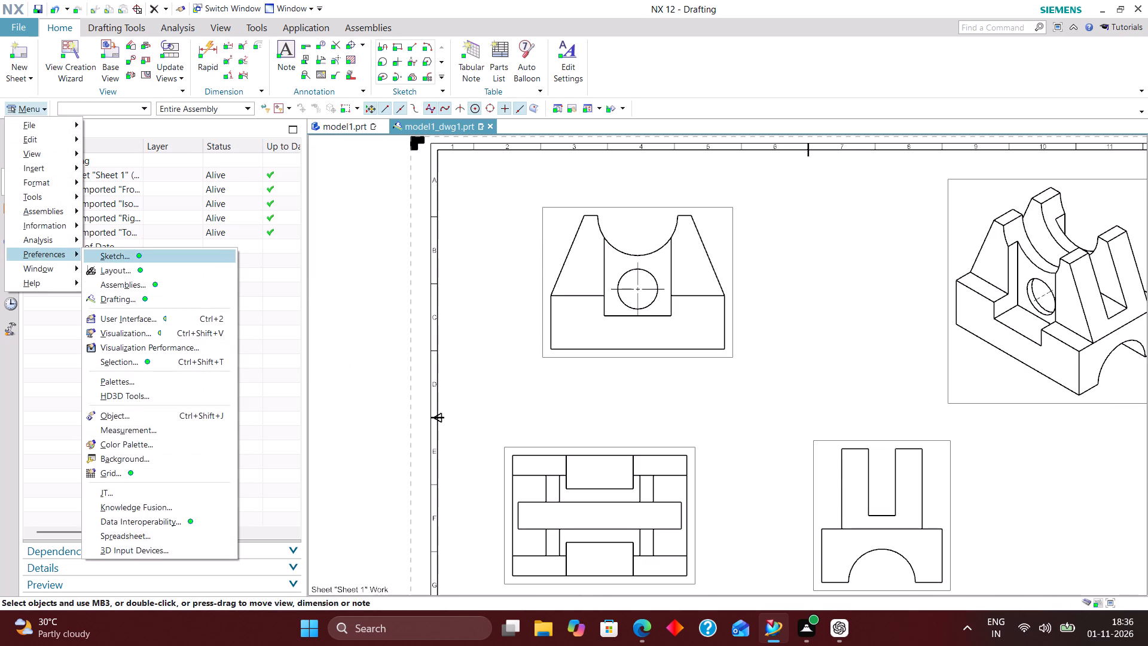
left_click(140, 304)
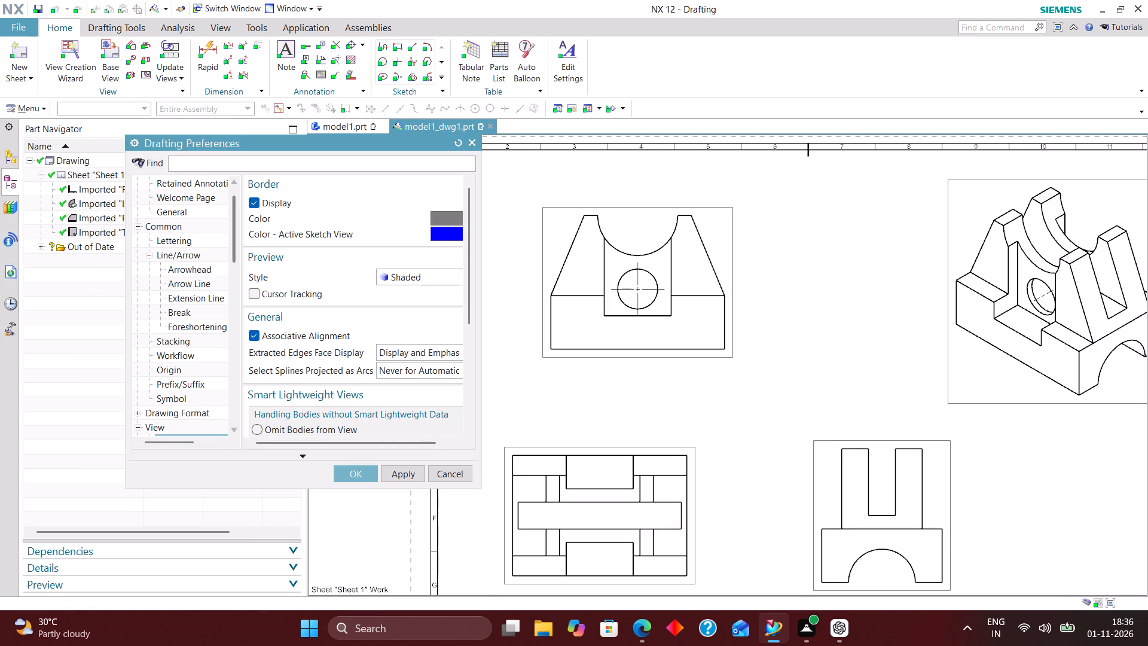
left_click(192, 273)
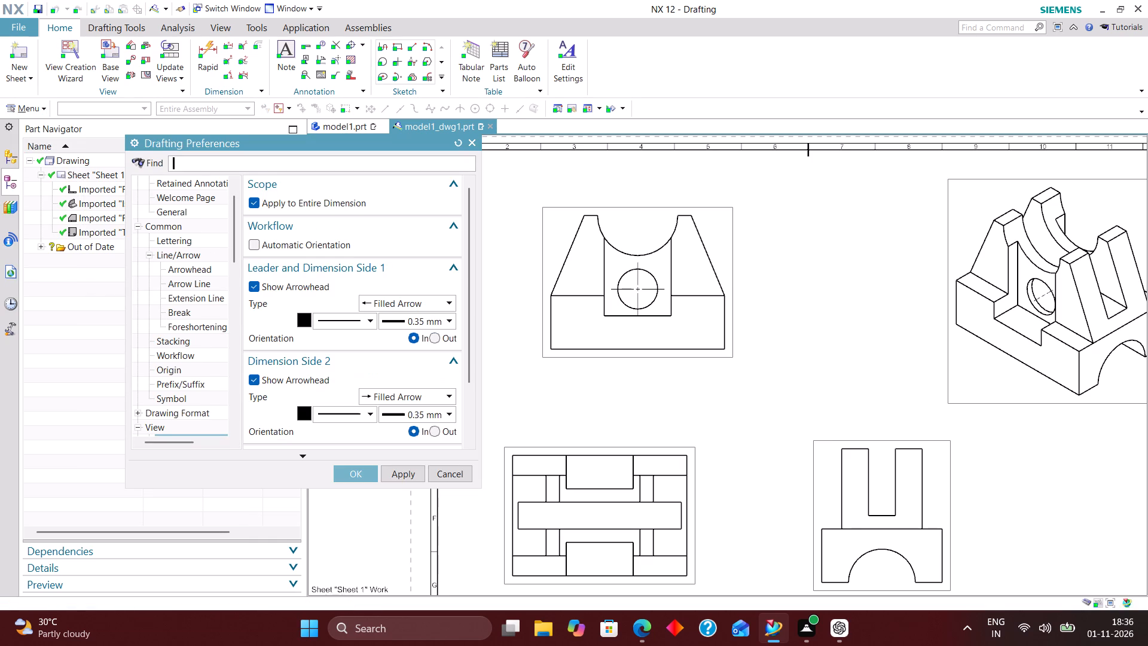
left_click(402, 304)
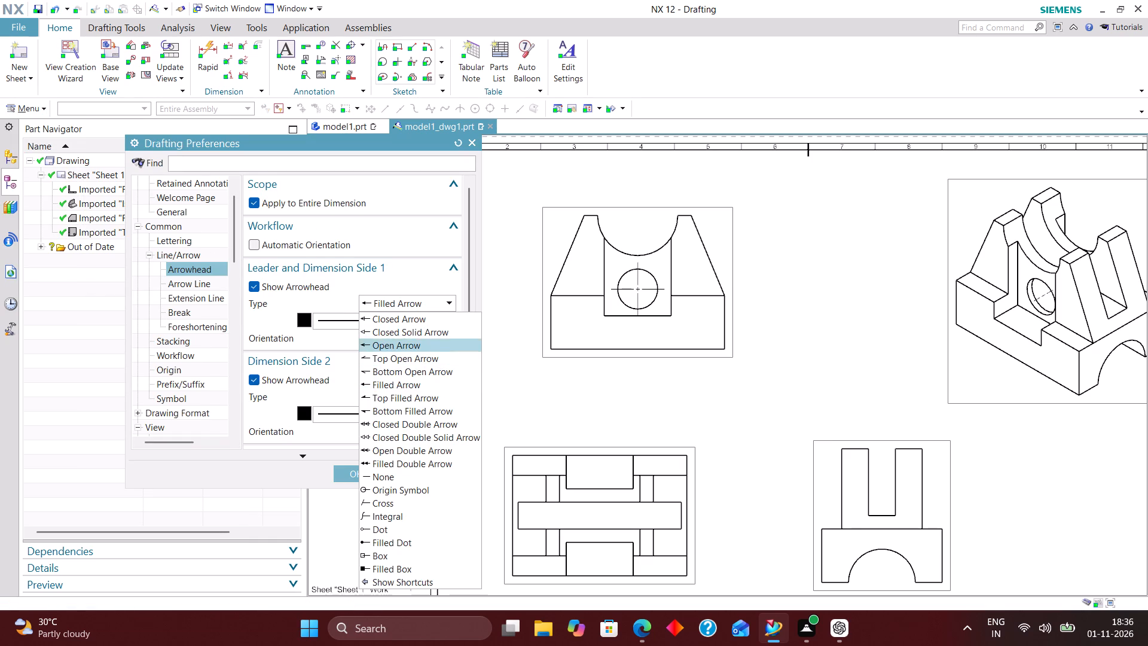
left_click(429, 348)
Set the extension line gap to 2 in the drafting preferences.
left_click(196, 298)
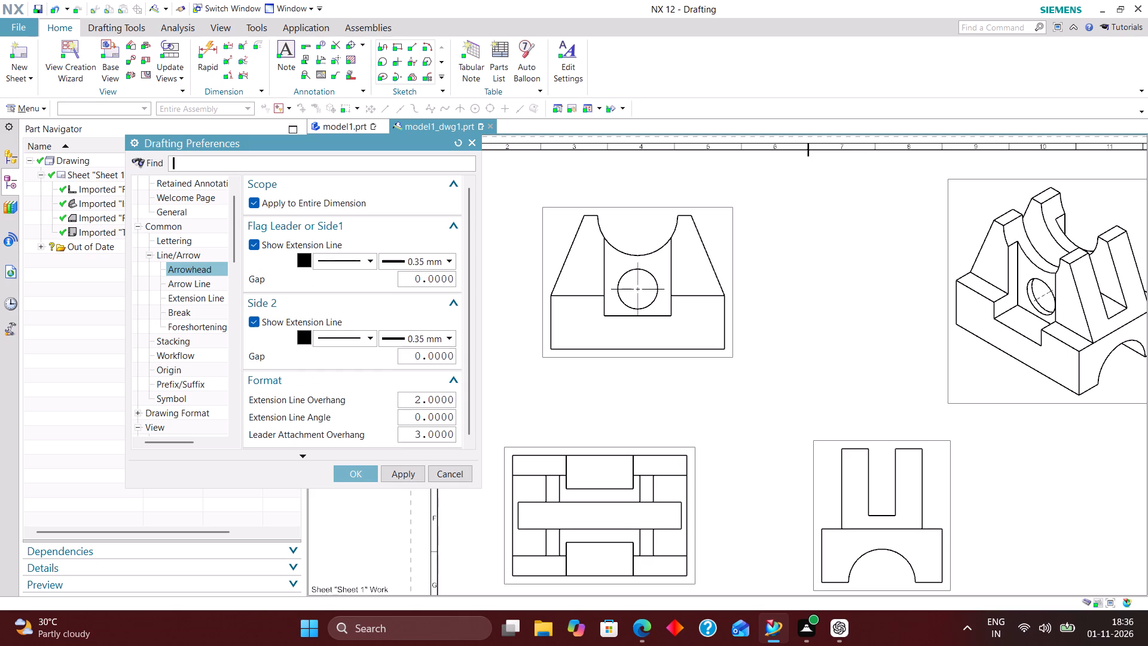
left_click_drag(411, 275, 569, 281)
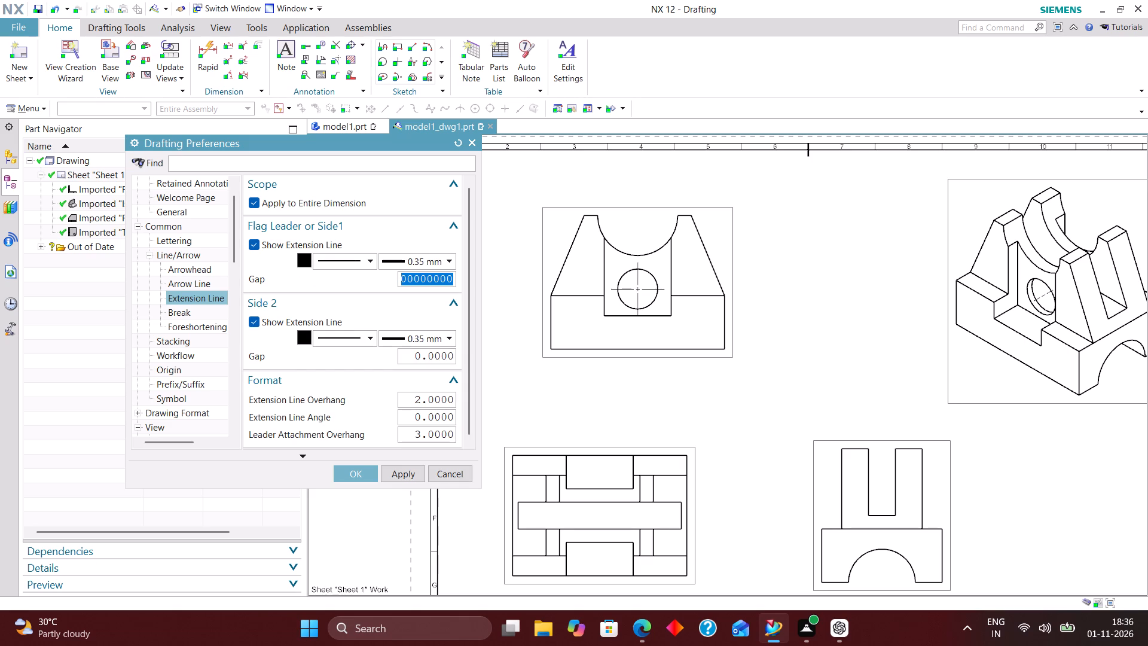
key("2")
key("Return")
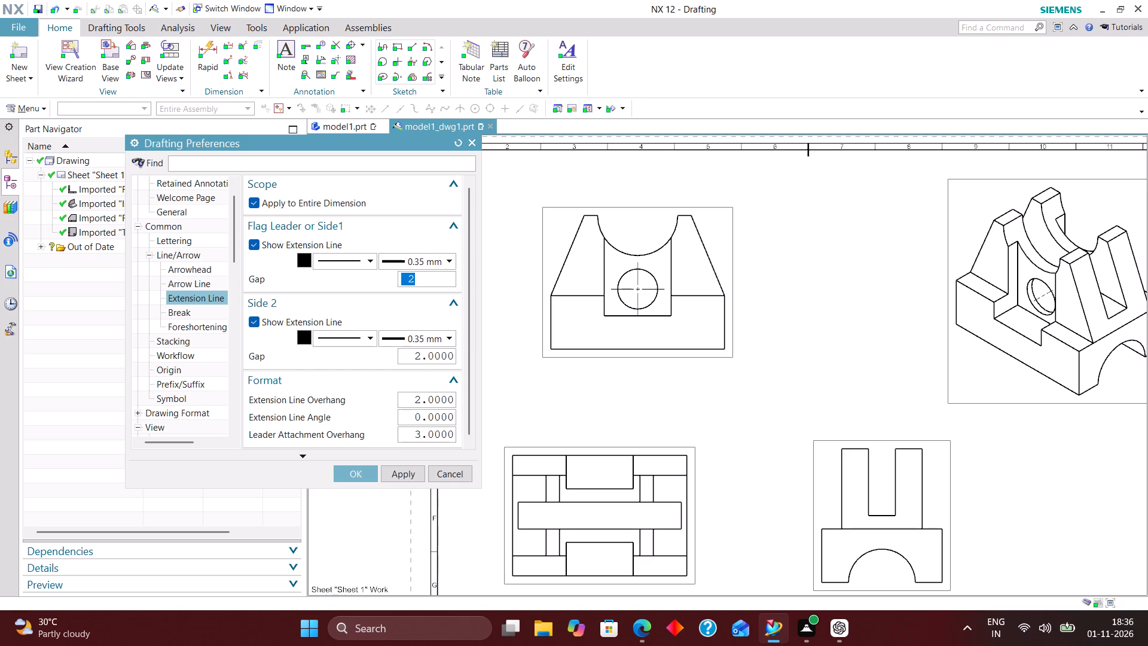
Set the dimension text's decimal delimiter to Period and apply the drafting preferences.
scroll(155, 315, "down", 14)
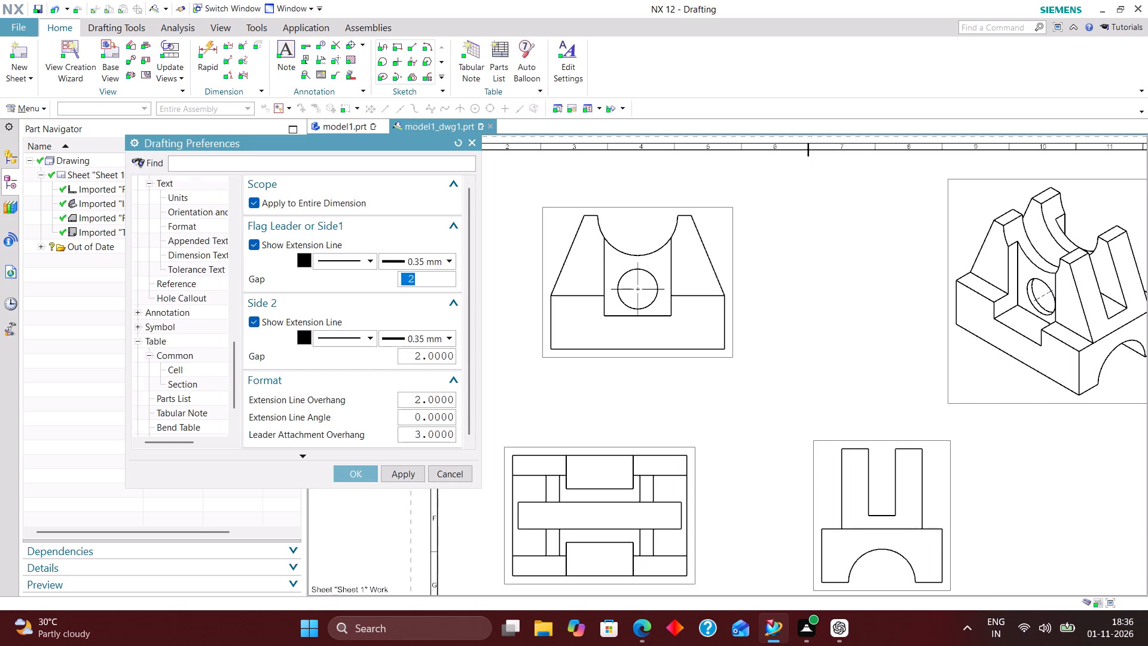
scroll(170, 328, "down", 3)
scroll(188, 275, "up", 3)
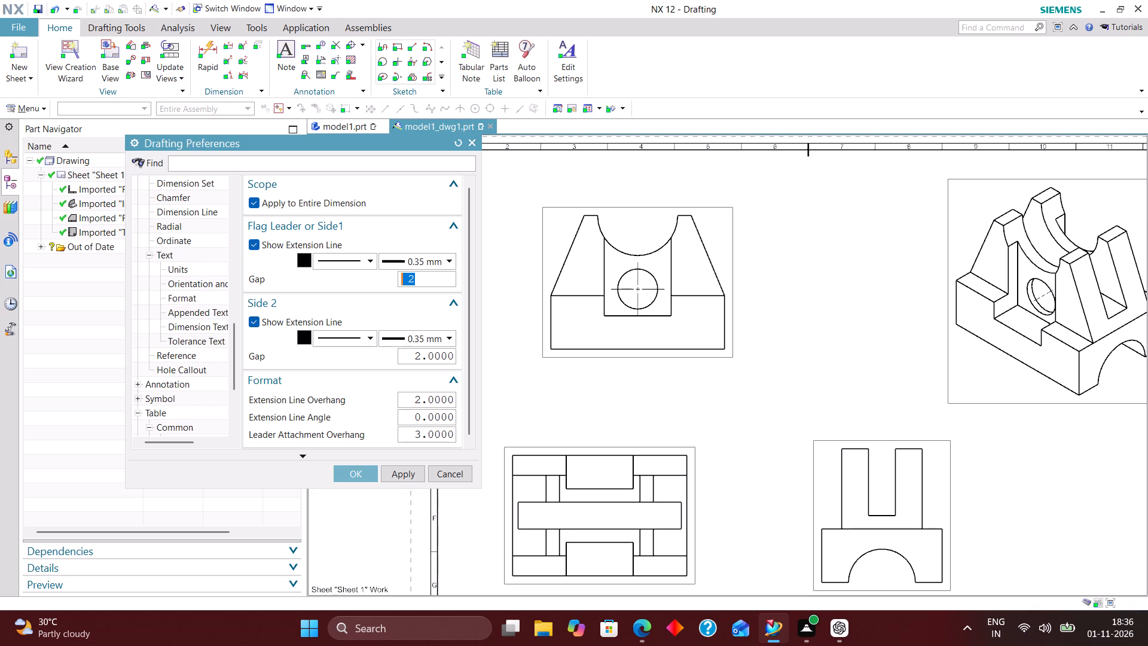
left_click(196, 270)
left_click(395, 257)
left_click(392, 272)
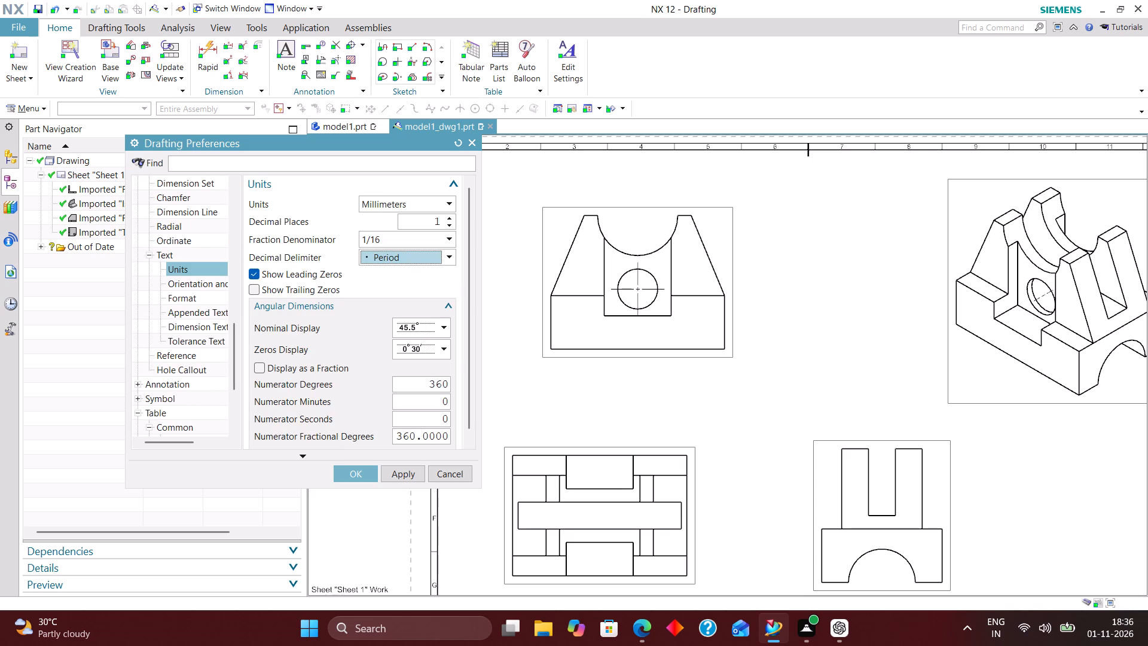
left_click(351, 474)
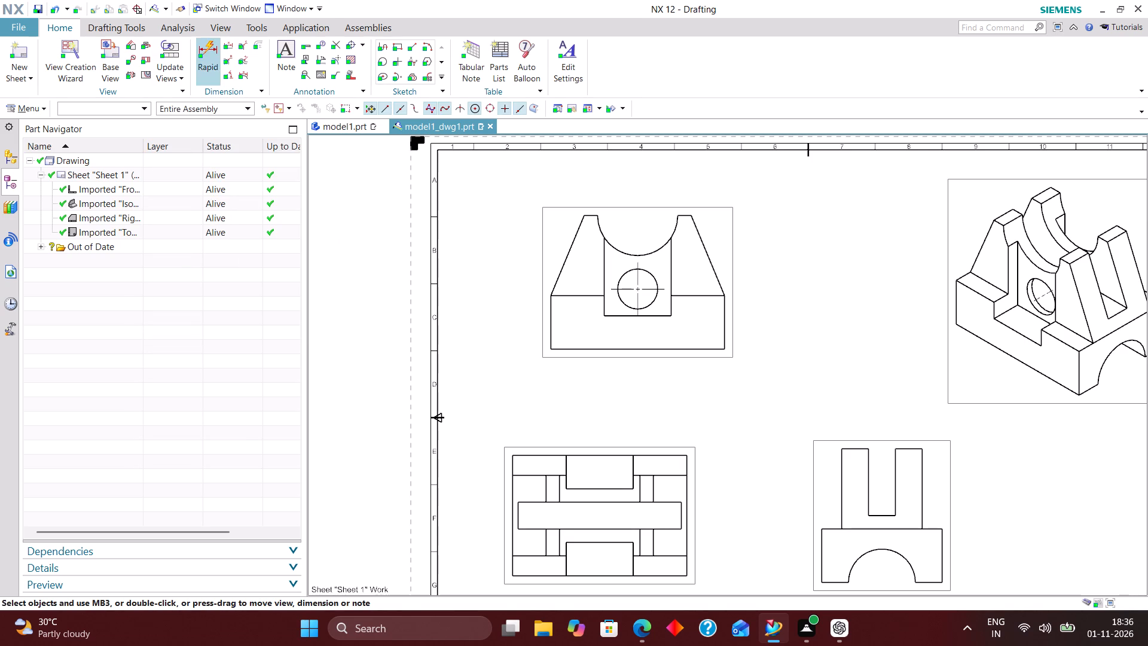
Add a rapid dimension for the overall base width, placed below the front view.
left_click(211, 39)
scroll(600, 373, "up", 2)
left_click(523, 336)
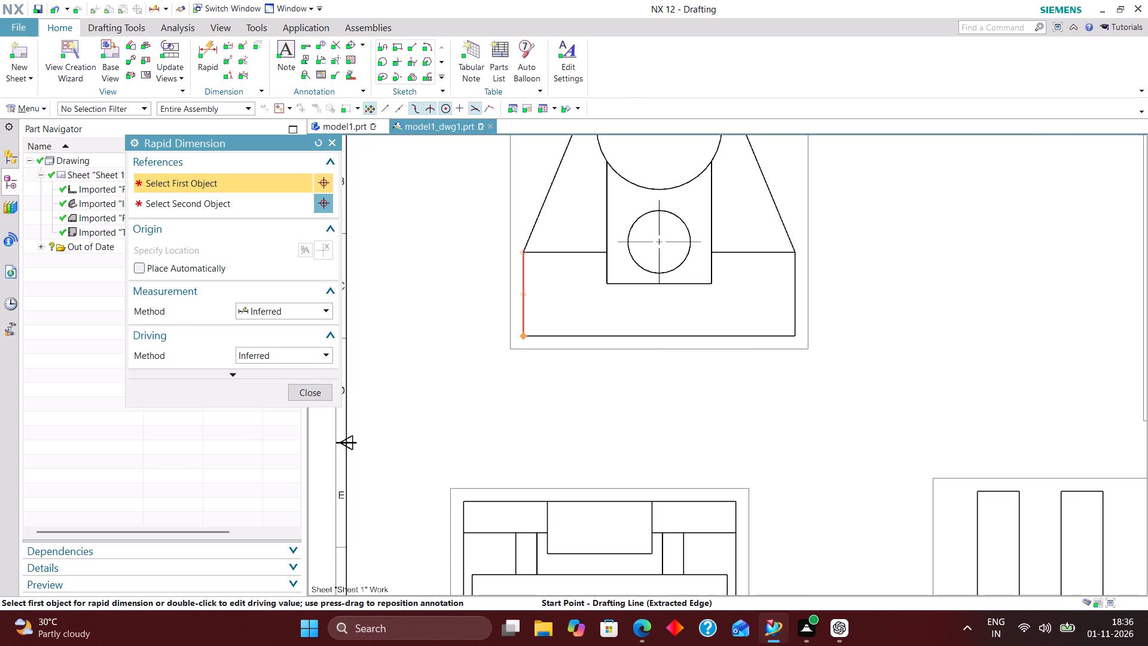
left_click(797, 333)
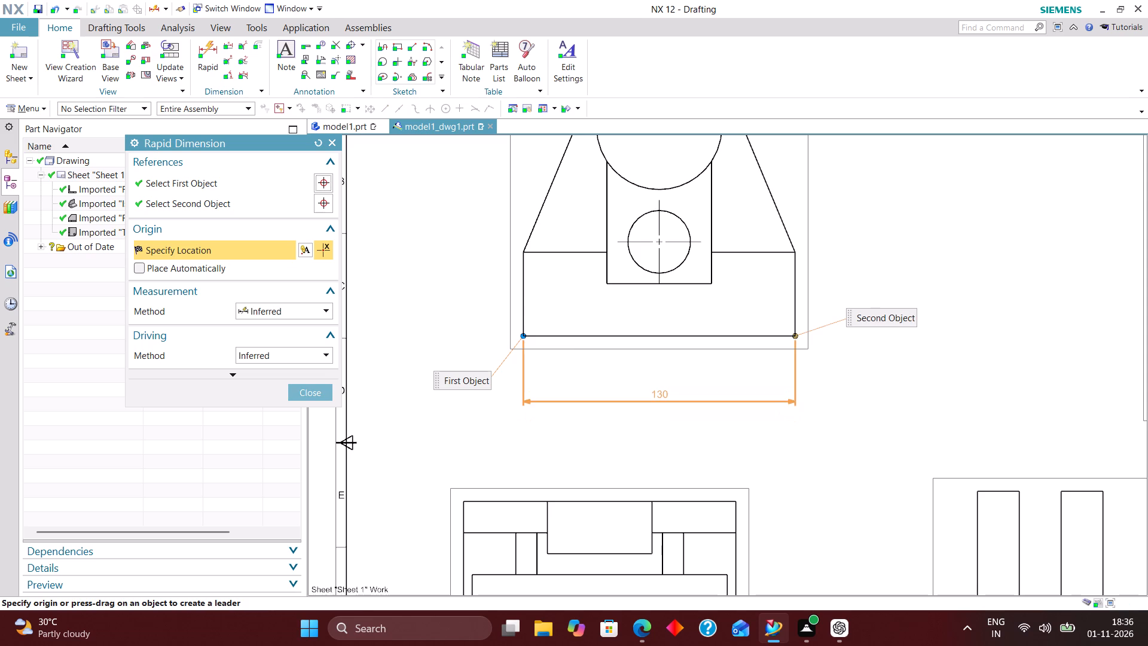
left_click(657, 394)
Add a rapid dimension for the base block's height, placed to the right of the front view.
scroll(652, 465, "down", 2)
scroll(767, 368, "up", 3)
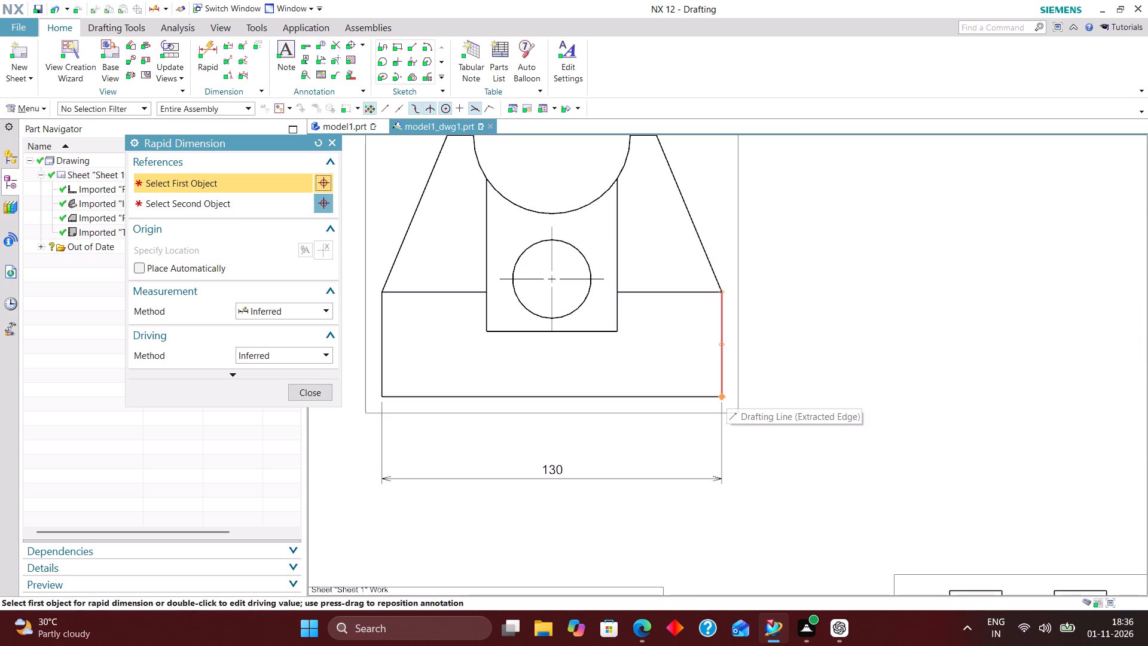
left_click(723, 396)
left_click(724, 295)
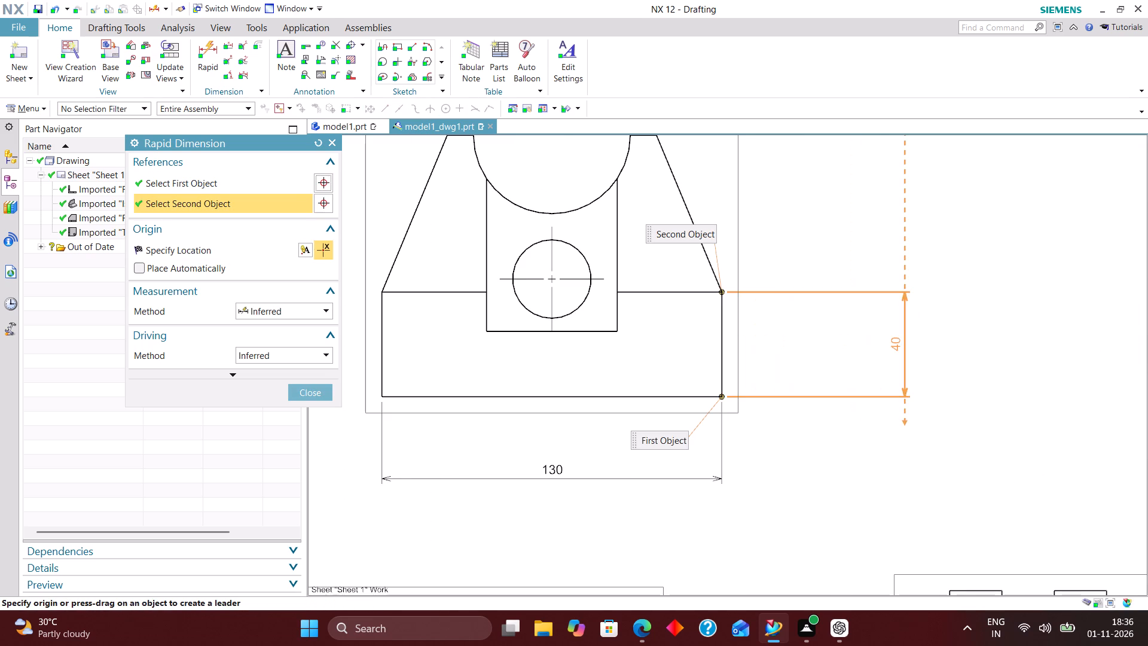
left_click(850, 344)
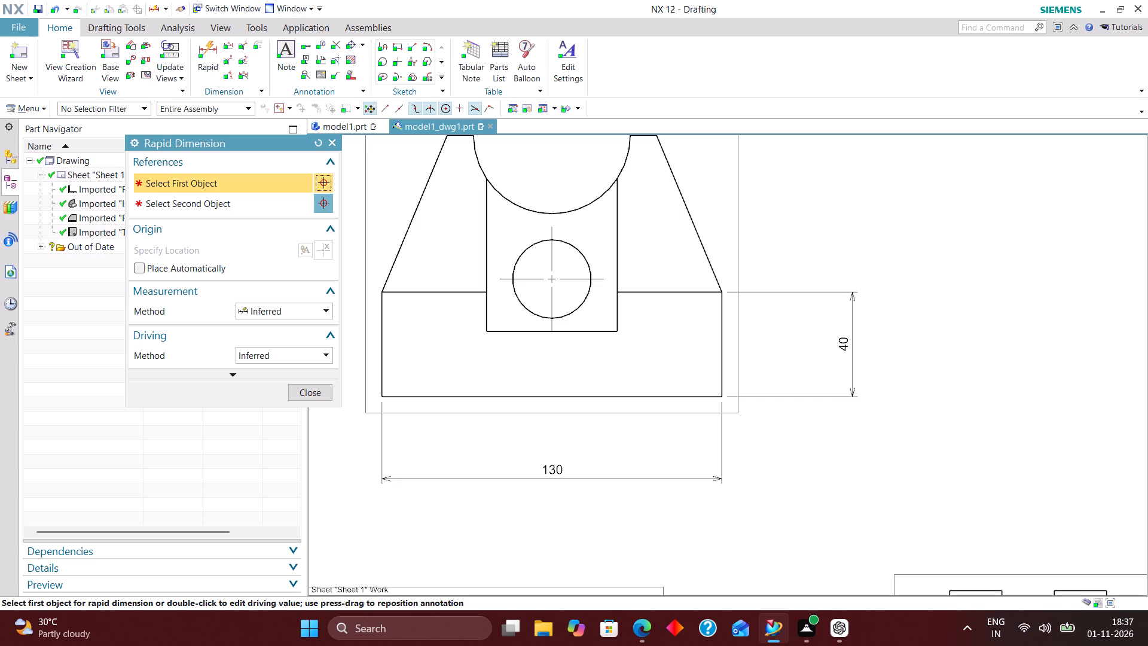
scroll(874, 413, "down", 1)
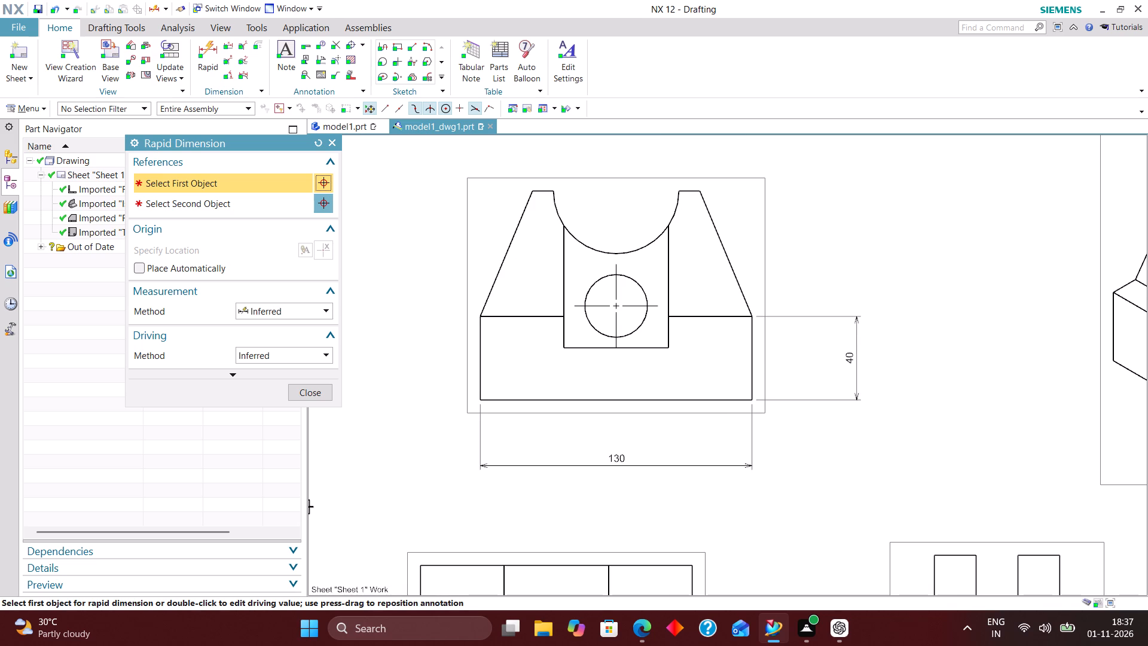
scroll(877, 428, "down", 2)
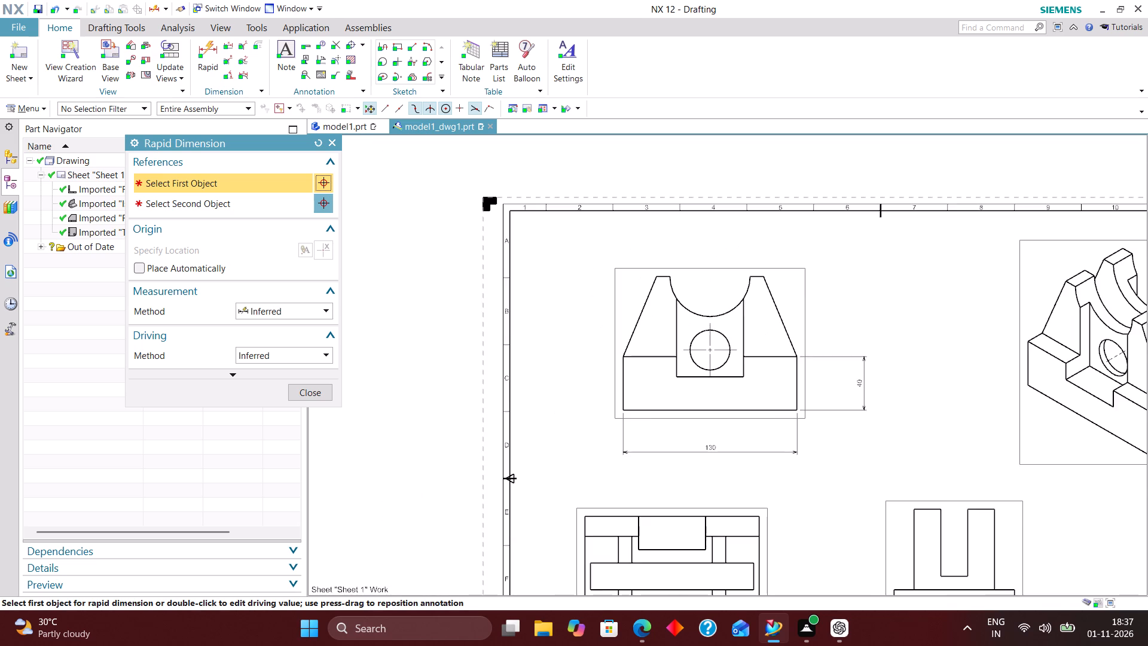
scroll(750, 425, "up", 2)
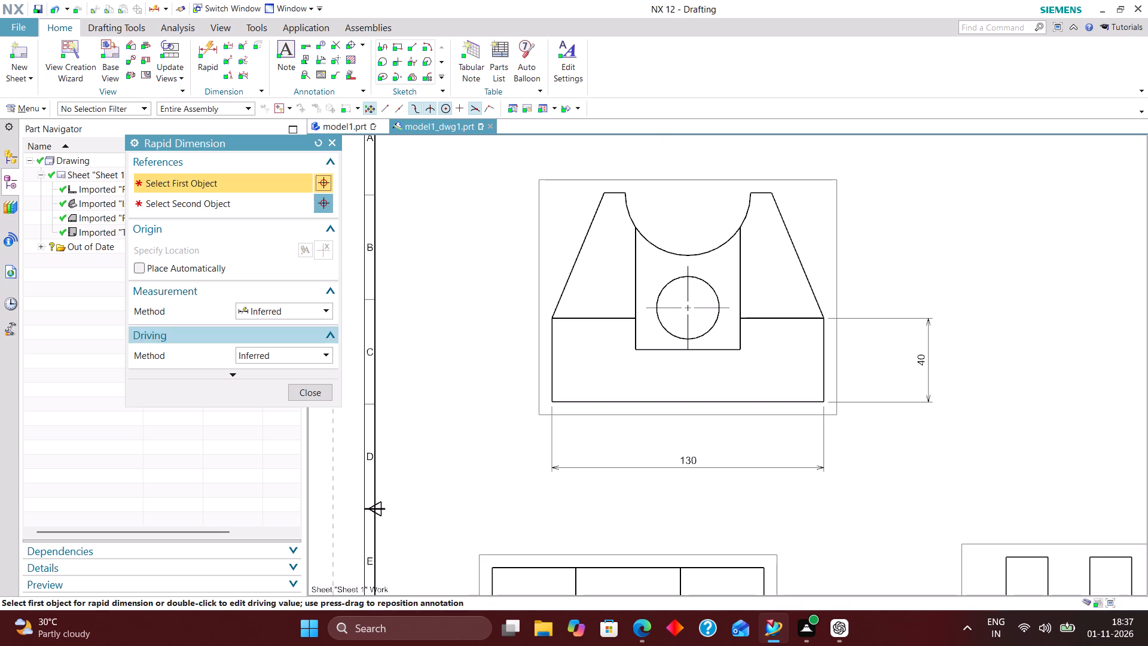
left_click(297, 389)
Add a rapid dimension for the bracket's overall height, placed to the left of the front view.
scroll(679, 467, "down", 3)
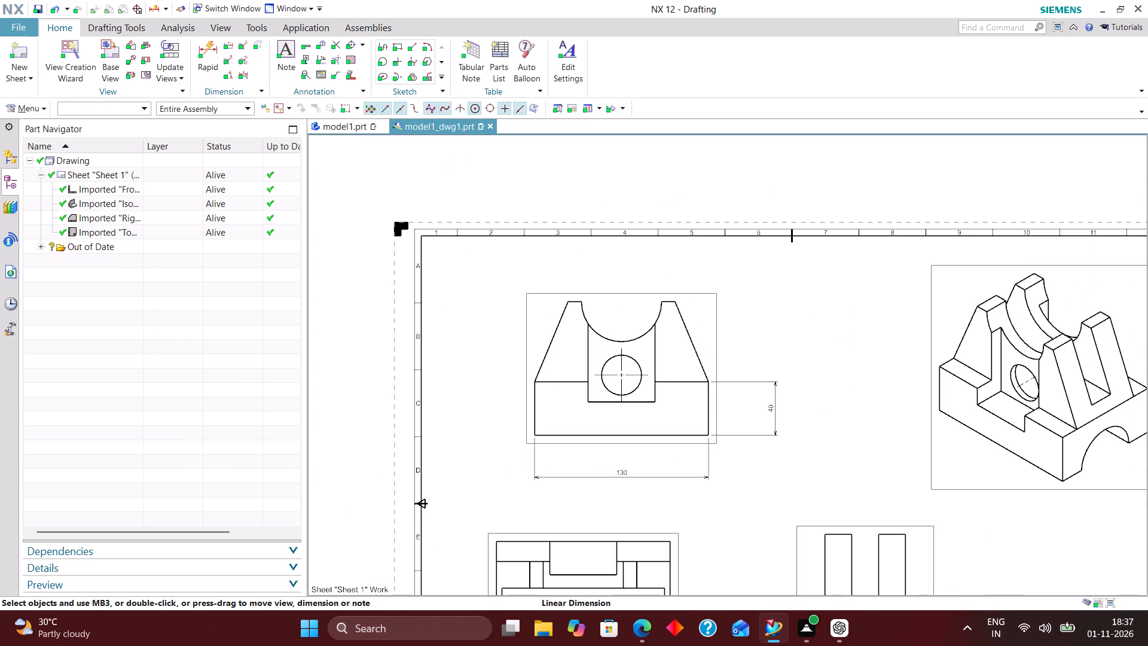
scroll(516, 273, "up", 2)
right_click_drag(928, 287, 851, 356)
scroll(506, 188, "up", 5)
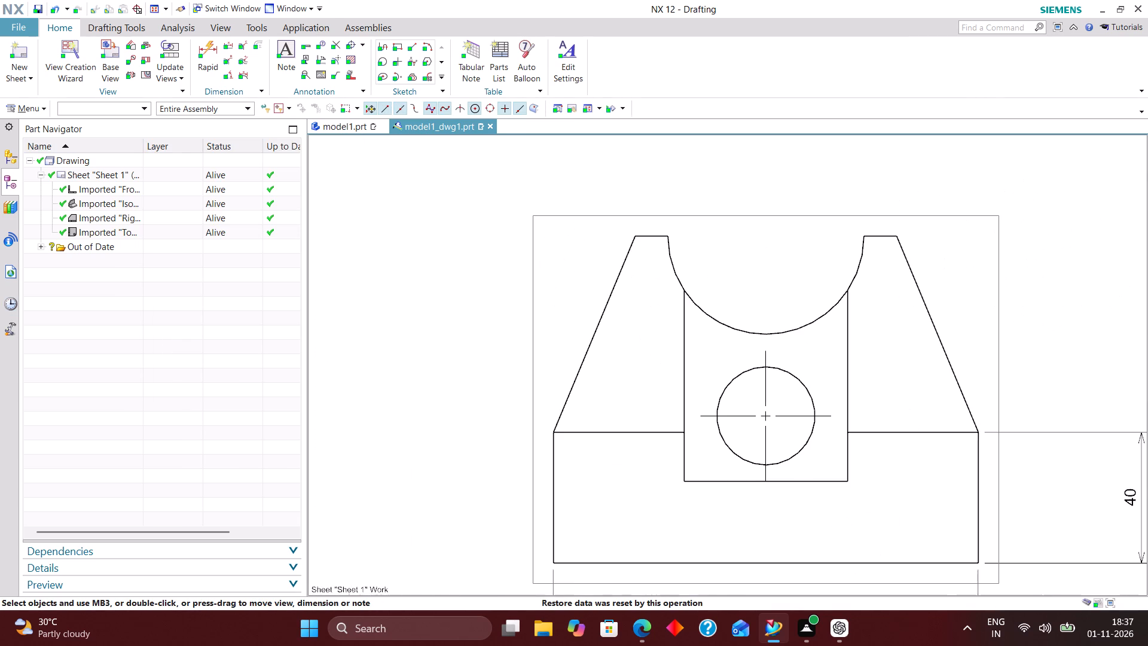
left_click(206, 46)
scroll(649, 407, "down", 1)
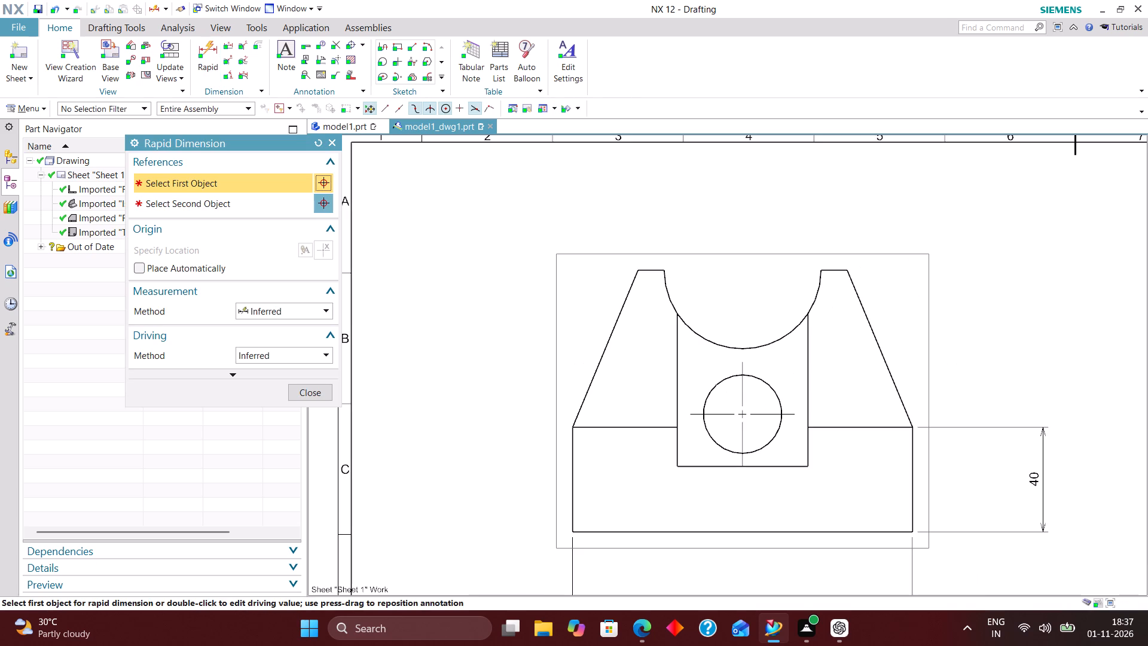
scroll(579, 544, "up", 3)
left_click(565, 523)
scroll(603, 529, "down", 3)
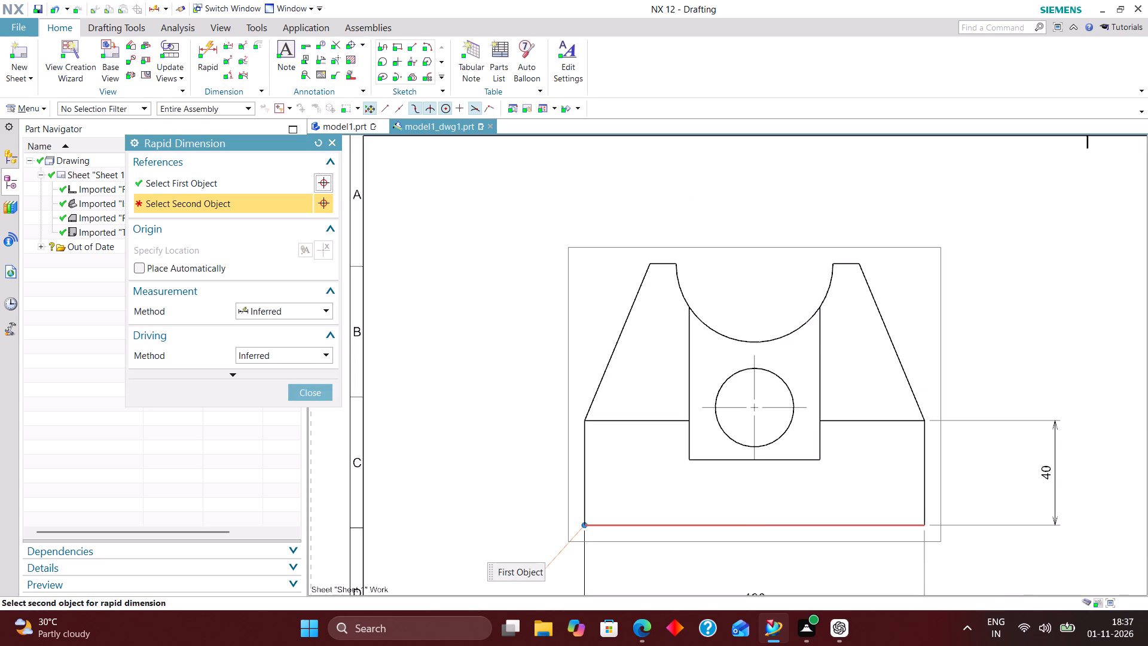
left_click(646, 261)
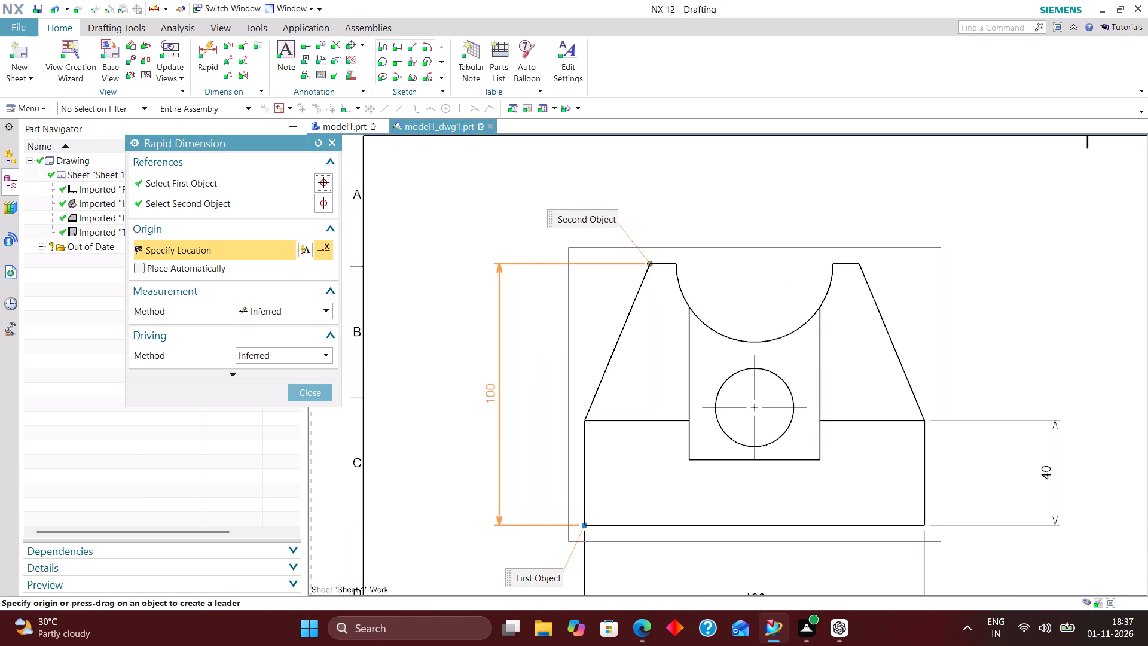
left_click(490, 398)
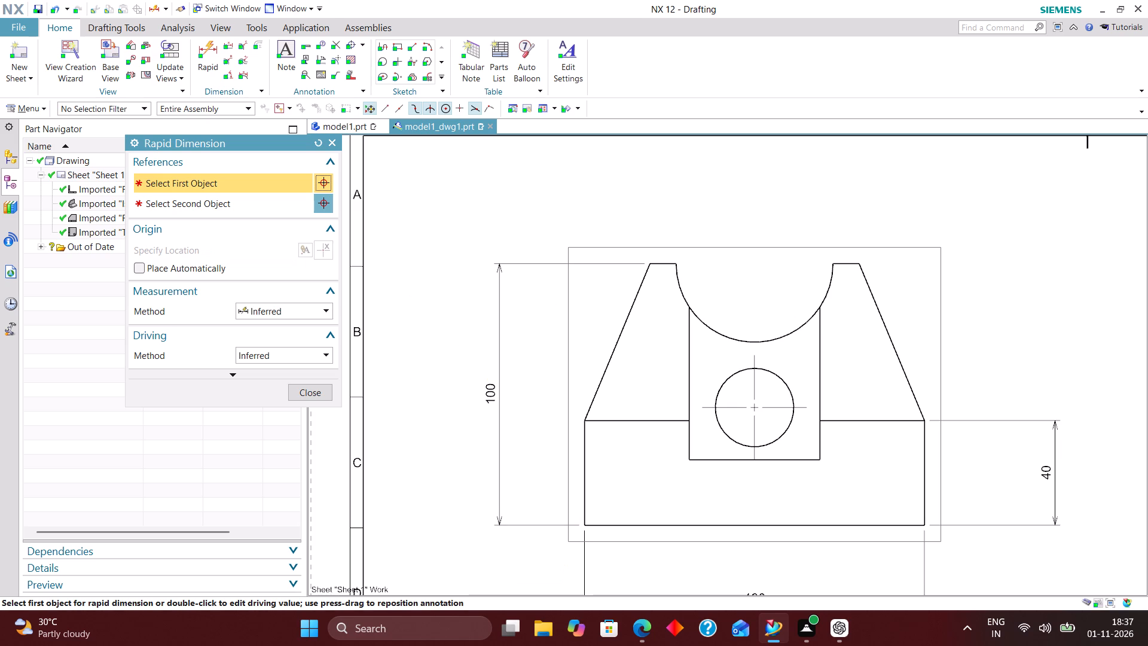
left_click(320, 394)
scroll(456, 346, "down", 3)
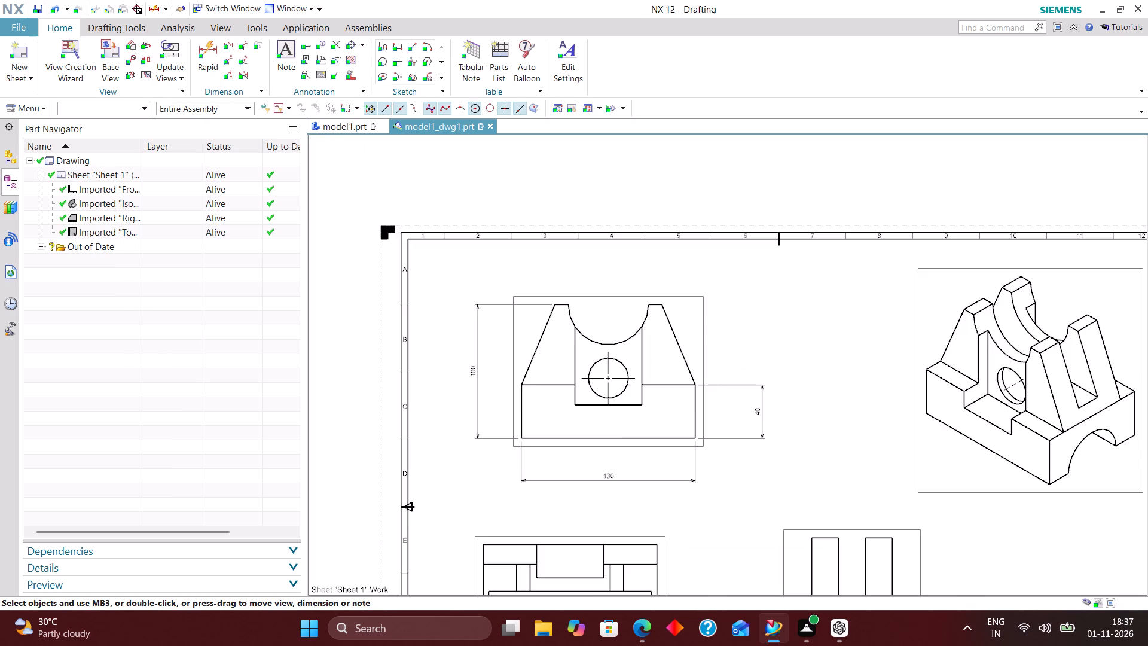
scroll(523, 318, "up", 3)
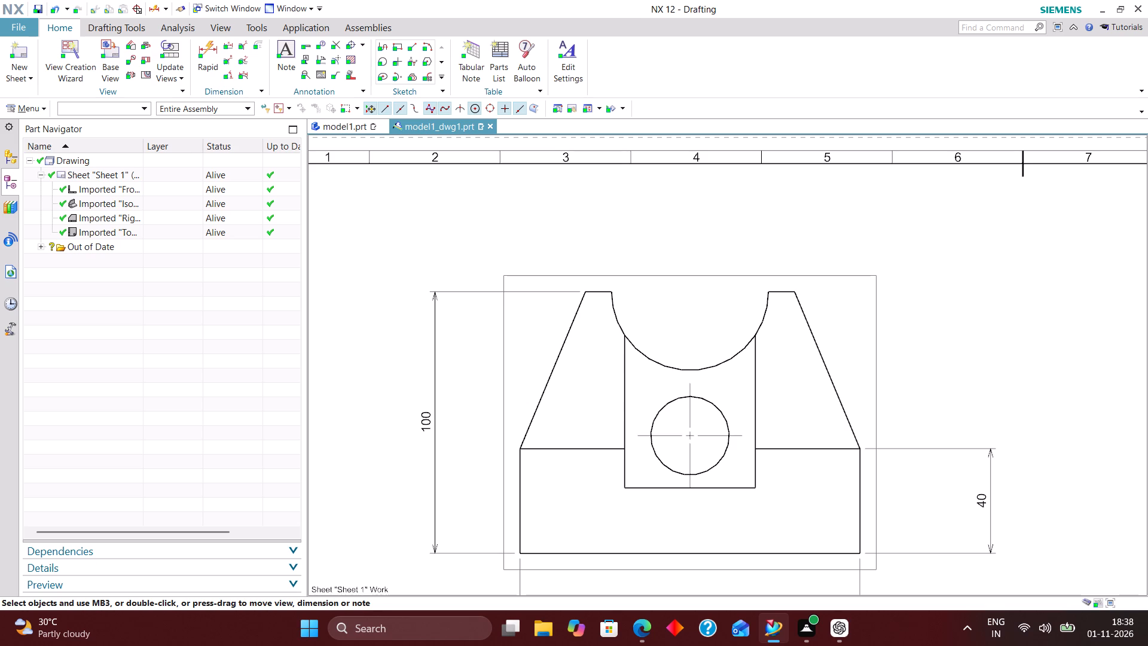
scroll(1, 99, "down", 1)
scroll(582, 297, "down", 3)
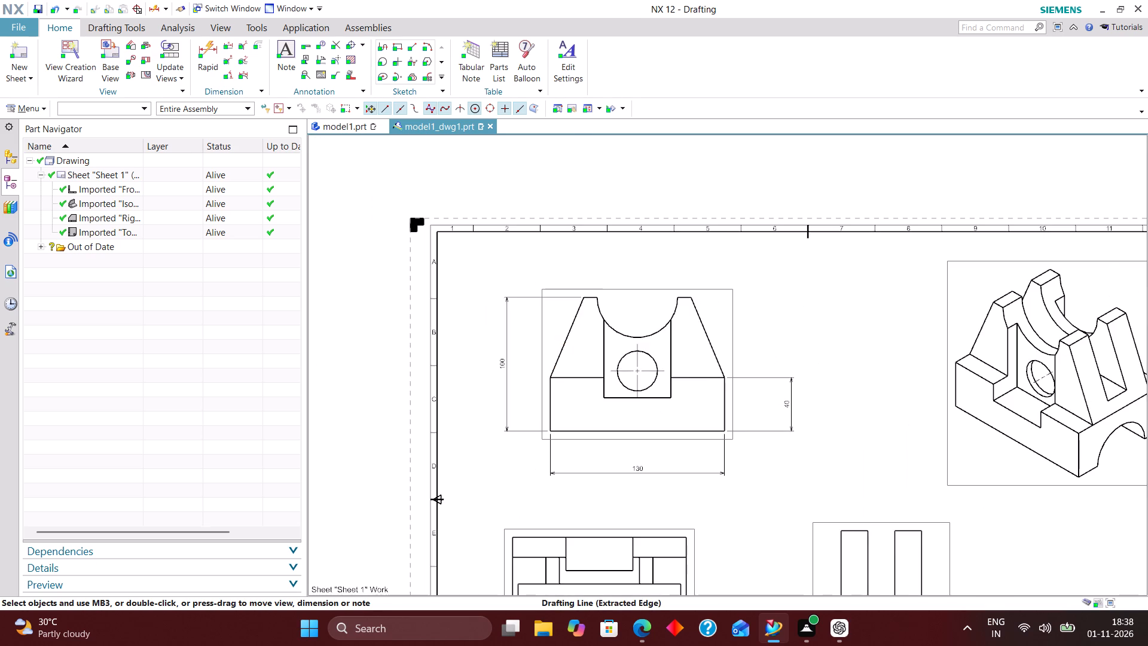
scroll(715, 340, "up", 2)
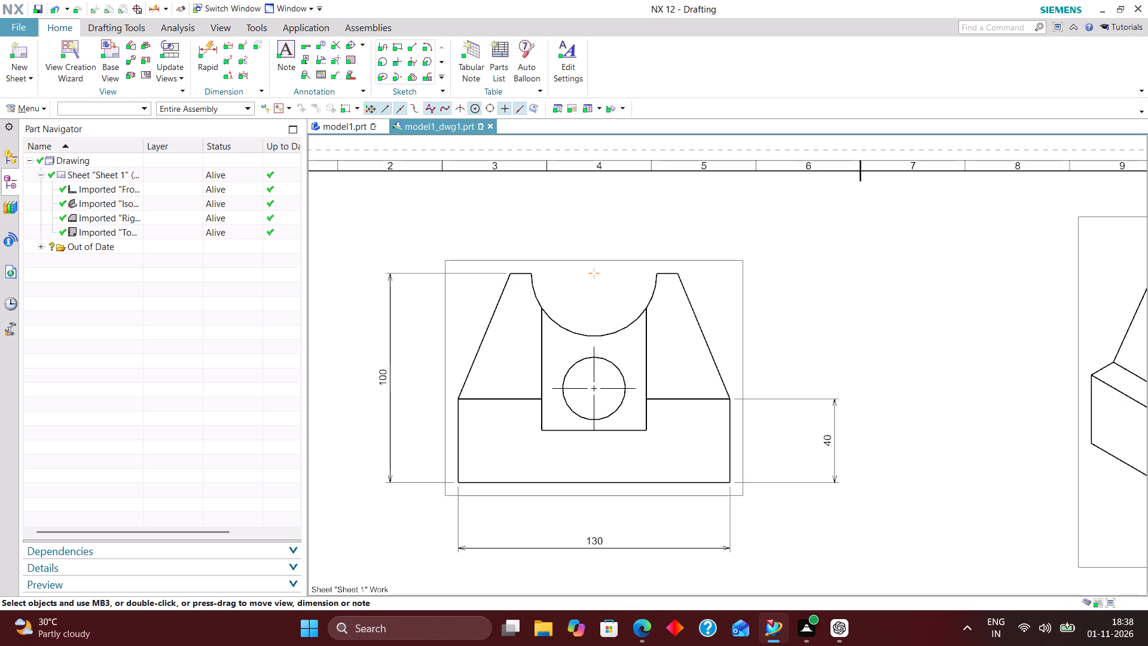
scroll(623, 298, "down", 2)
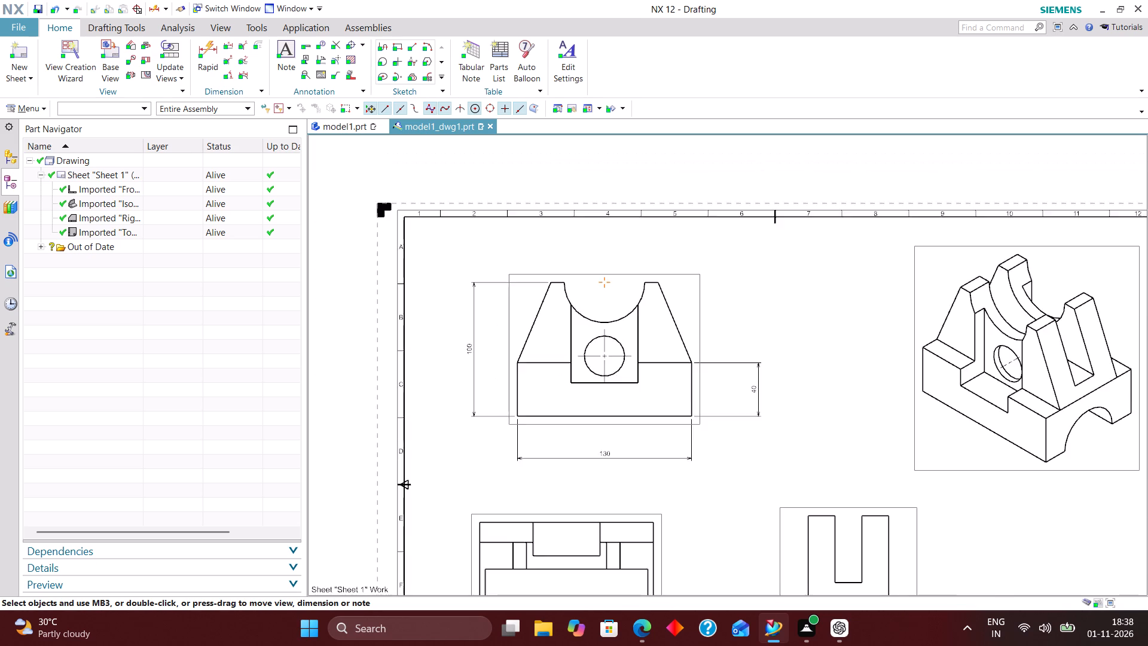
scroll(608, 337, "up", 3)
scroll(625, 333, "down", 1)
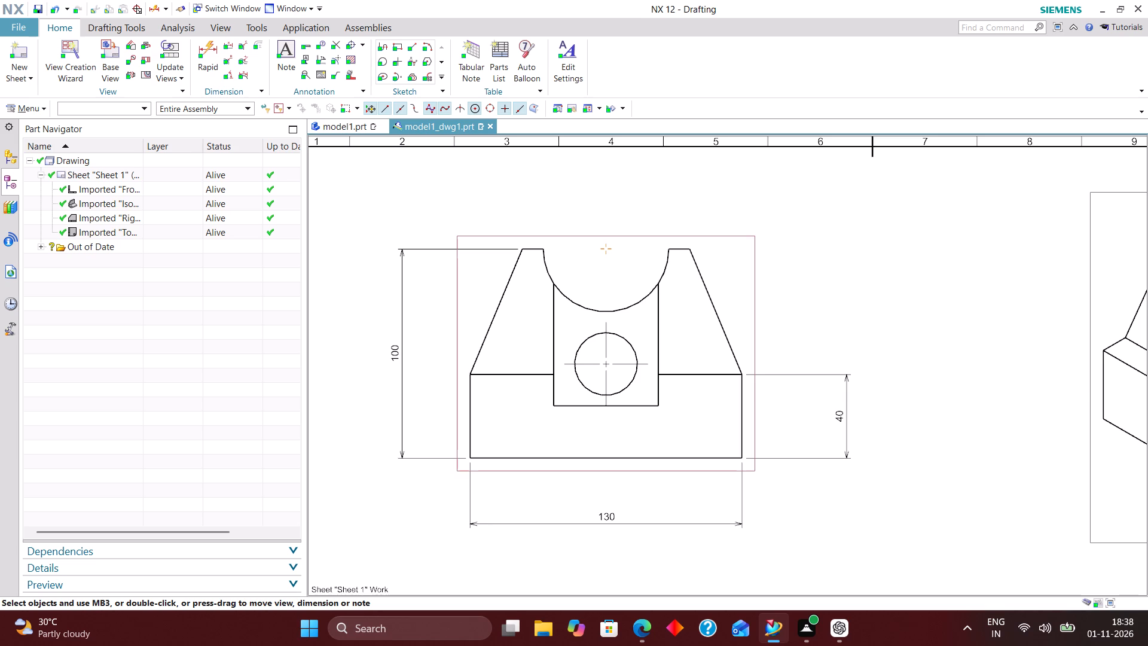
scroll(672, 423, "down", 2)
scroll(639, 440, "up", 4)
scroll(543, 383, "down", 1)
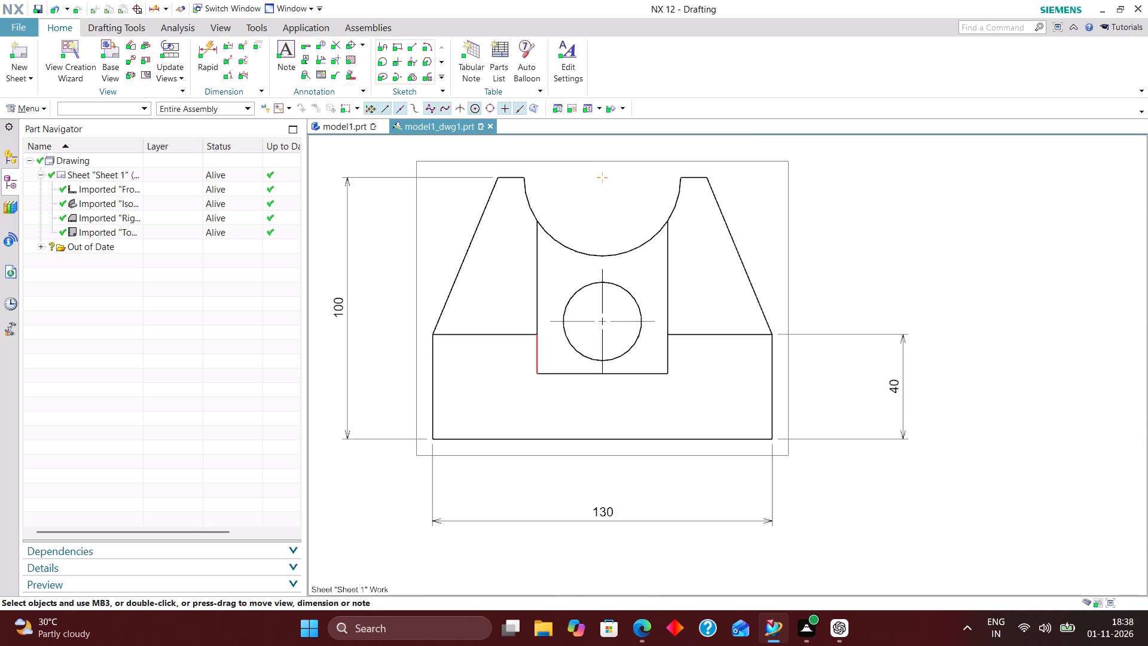
Add a rapid dimension for the width of the central rectangle around the hole in the front view, placed just beneath it.
left_click(212, 49)
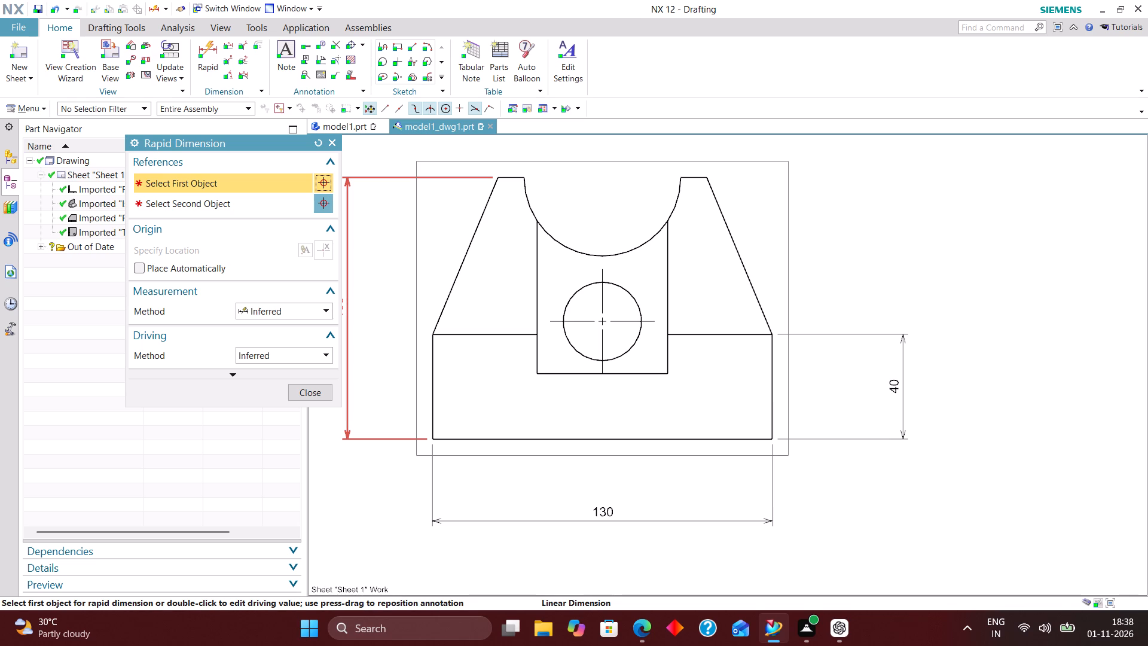
left_click(536, 373)
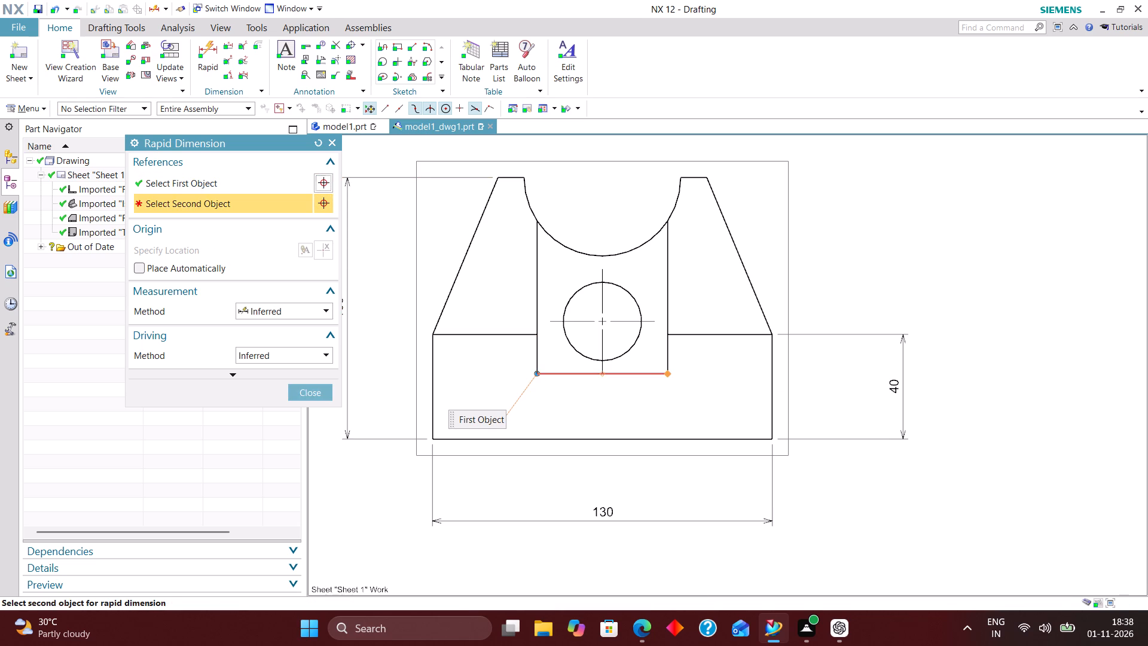
left_click(666, 374)
left_click(611, 412)
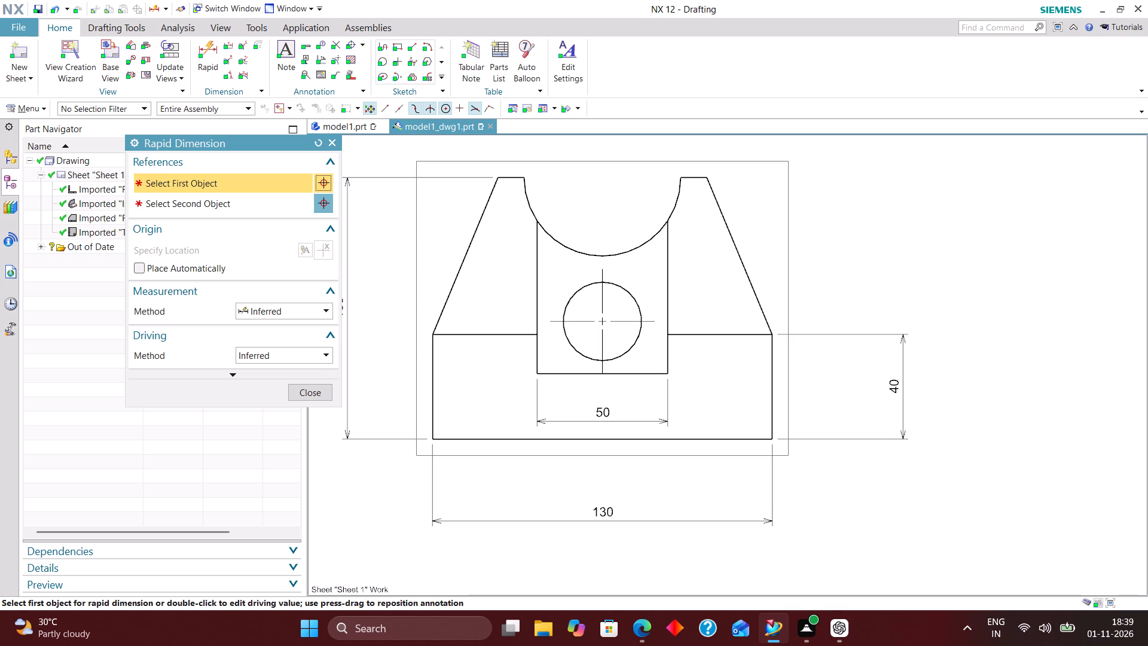
Add a rapid dimension for the hole centre's height above the central rectangle's lower edge, placed to the left of the front view's base.
scroll(691, 499, "down", 2)
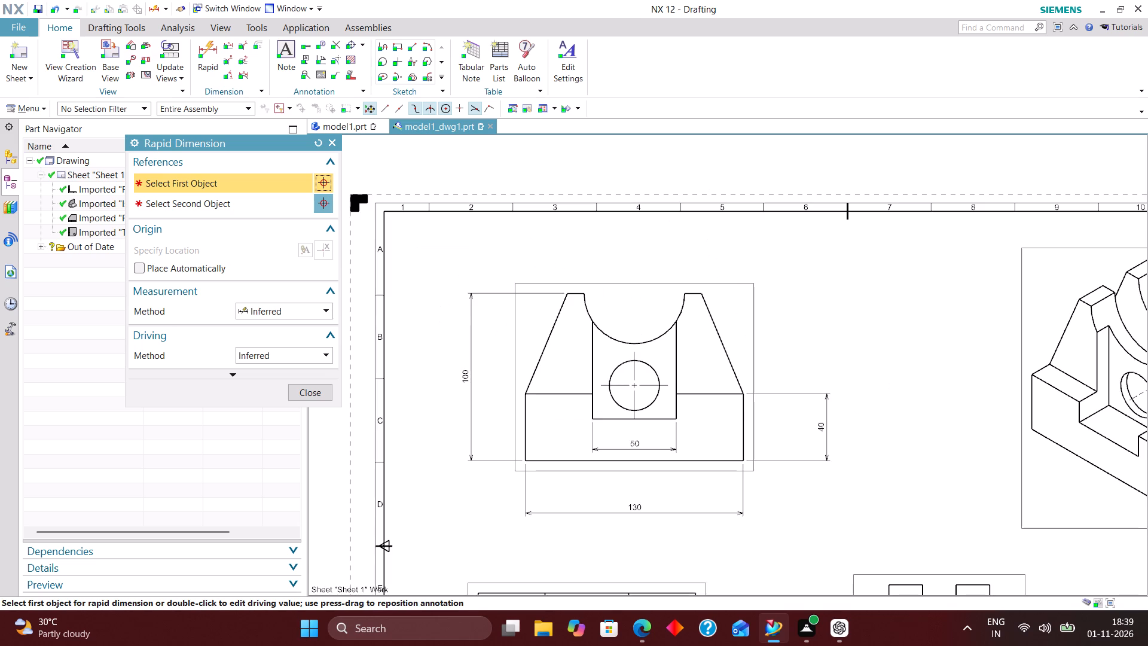
scroll(685, 367, "up", 2)
scroll(524, 459, "up", 1)
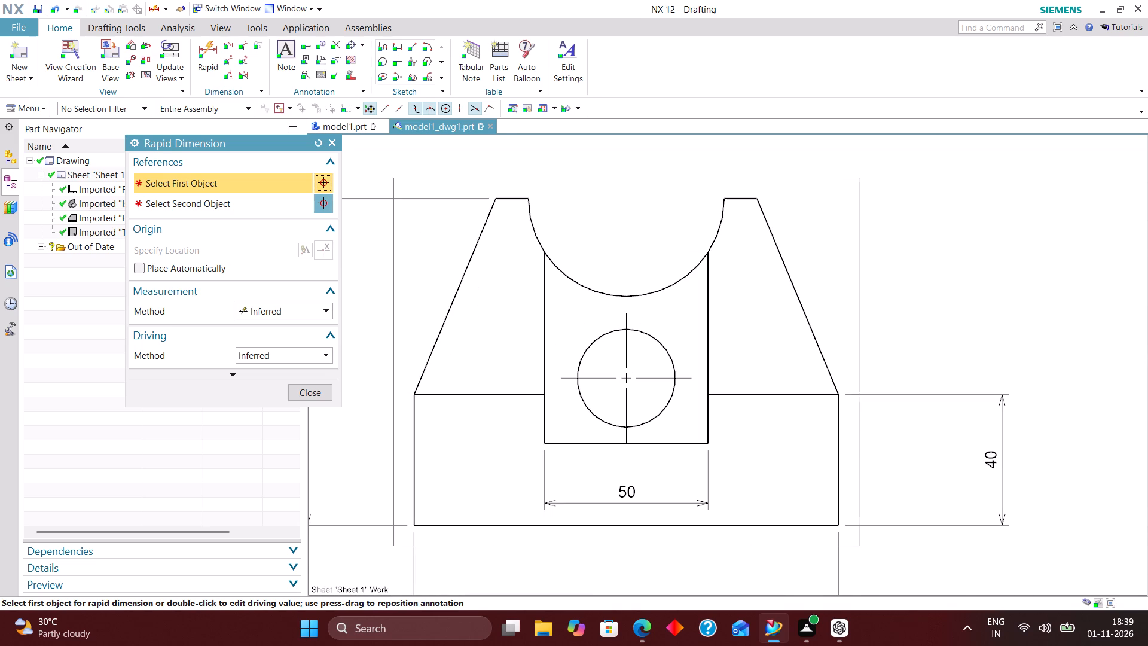
left_click(542, 444)
left_click(569, 378)
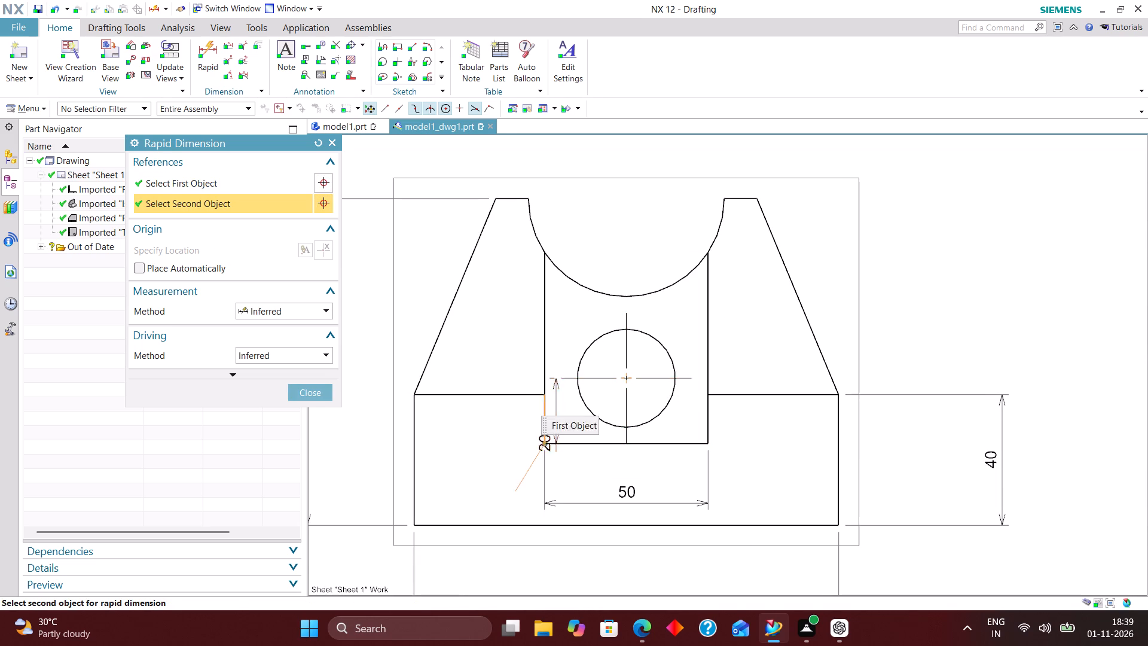
scroll(497, 410, "down", 2)
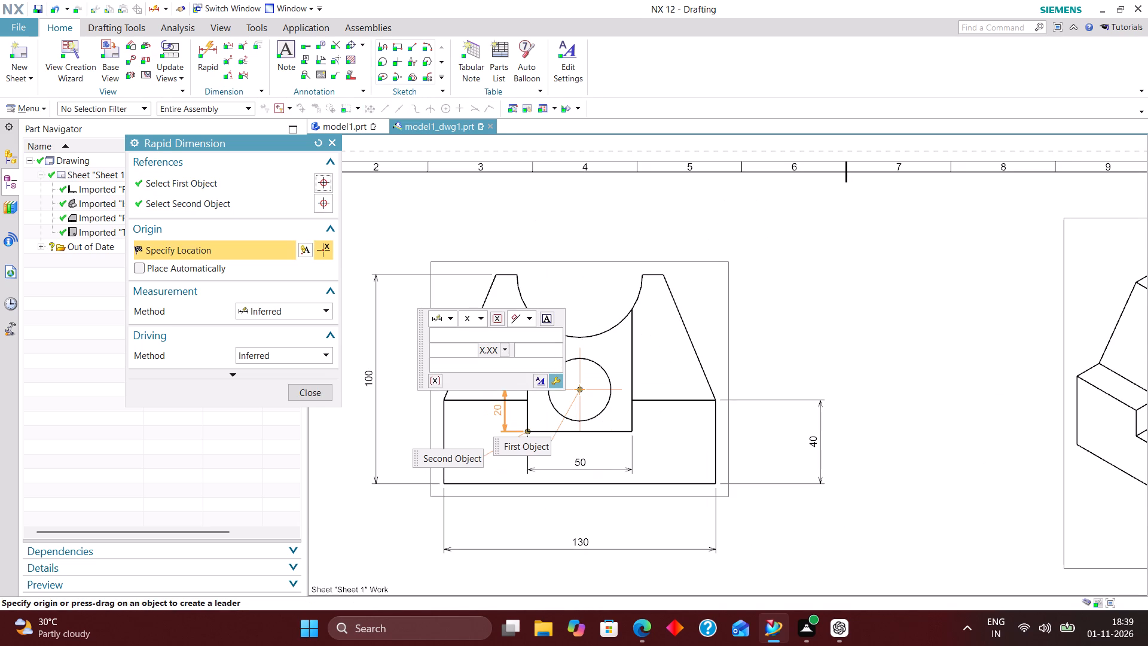
left_click(407, 410)
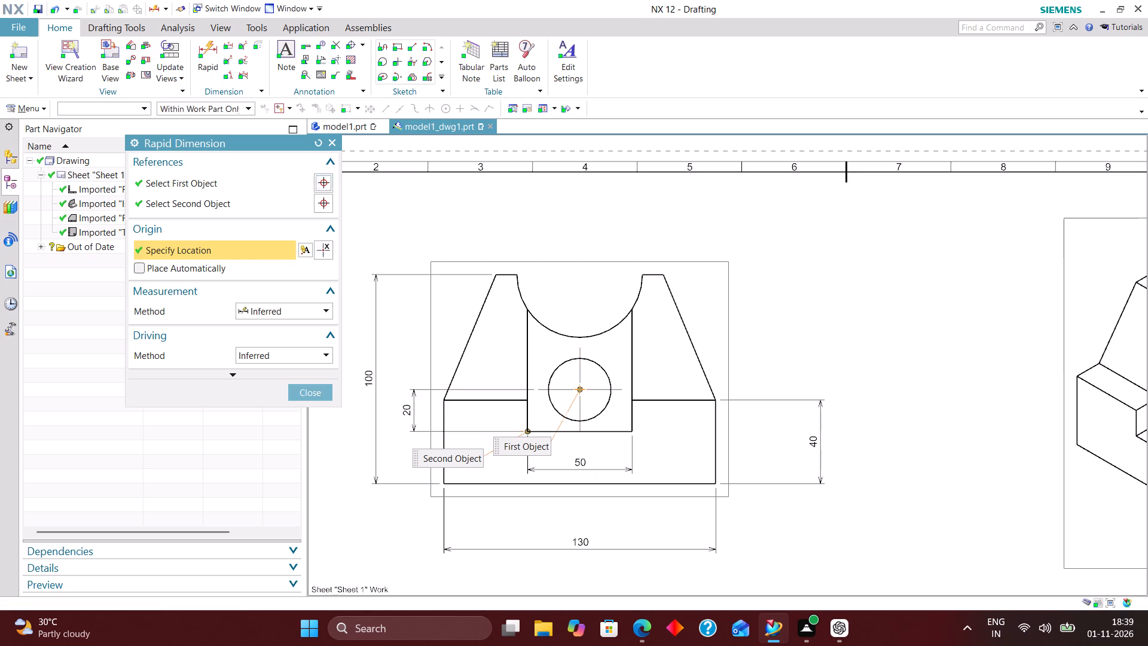
Add a rapid dimension for the width of the left arm's flat top edge, placed above the front view.
scroll(587, 445, "down", 1)
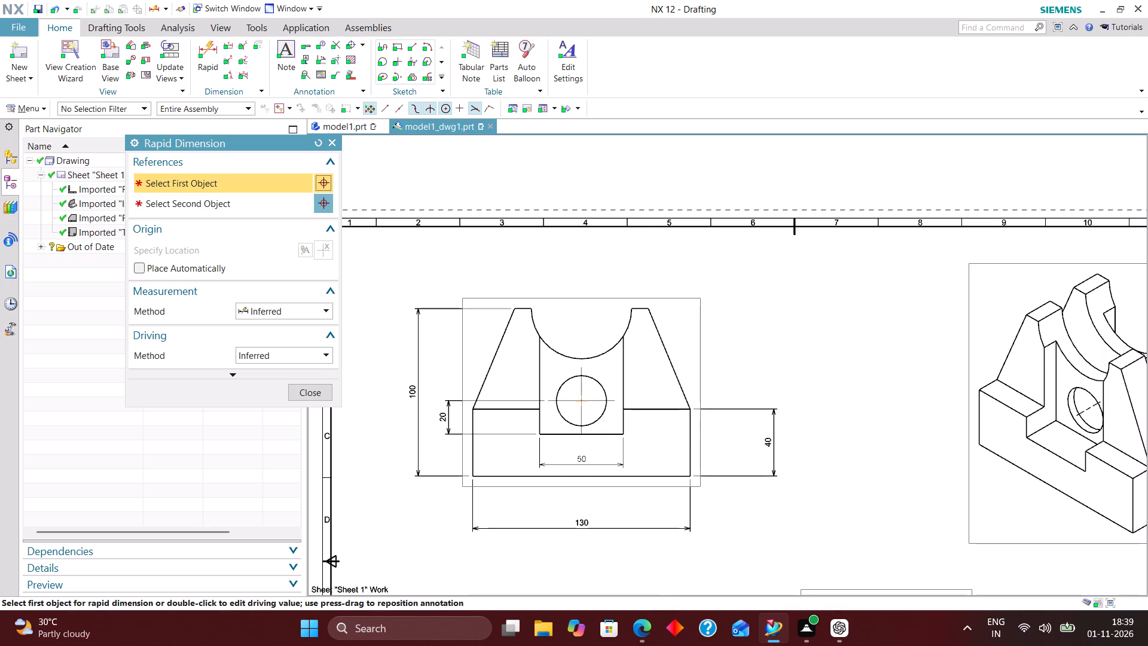
scroll(642, 431, "down", 1)
scroll(573, 331, "up", 3)
scroll(596, 360, "down", 1)
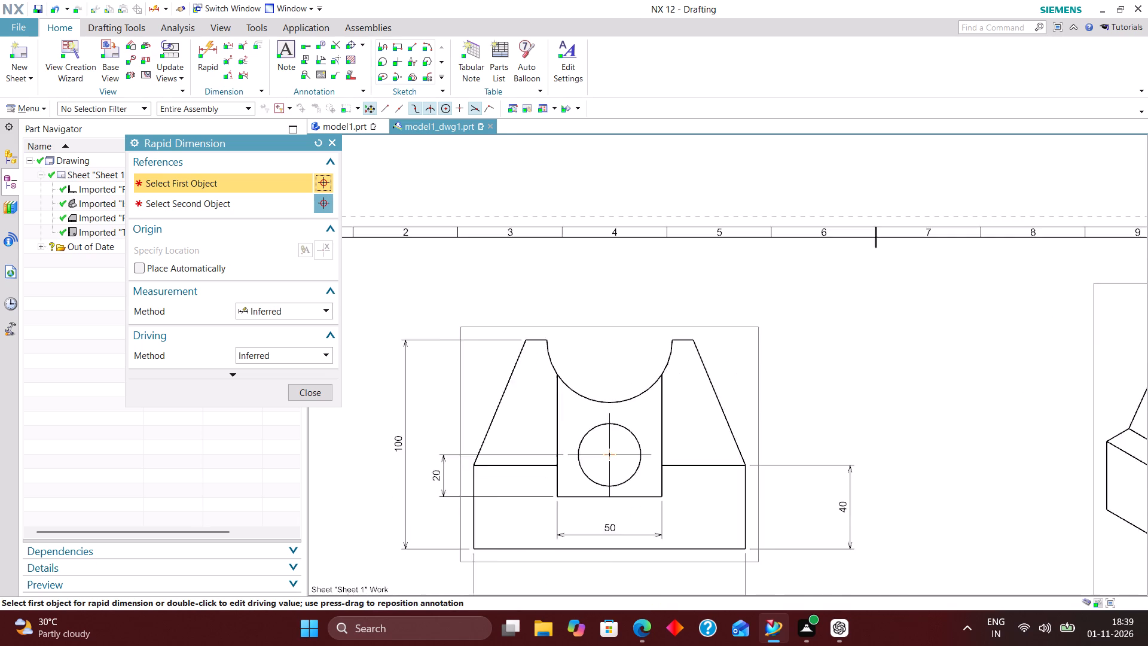
scroll(596, 361, "down", 1)
scroll(552, 331, "up", 5)
left_click(512, 372)
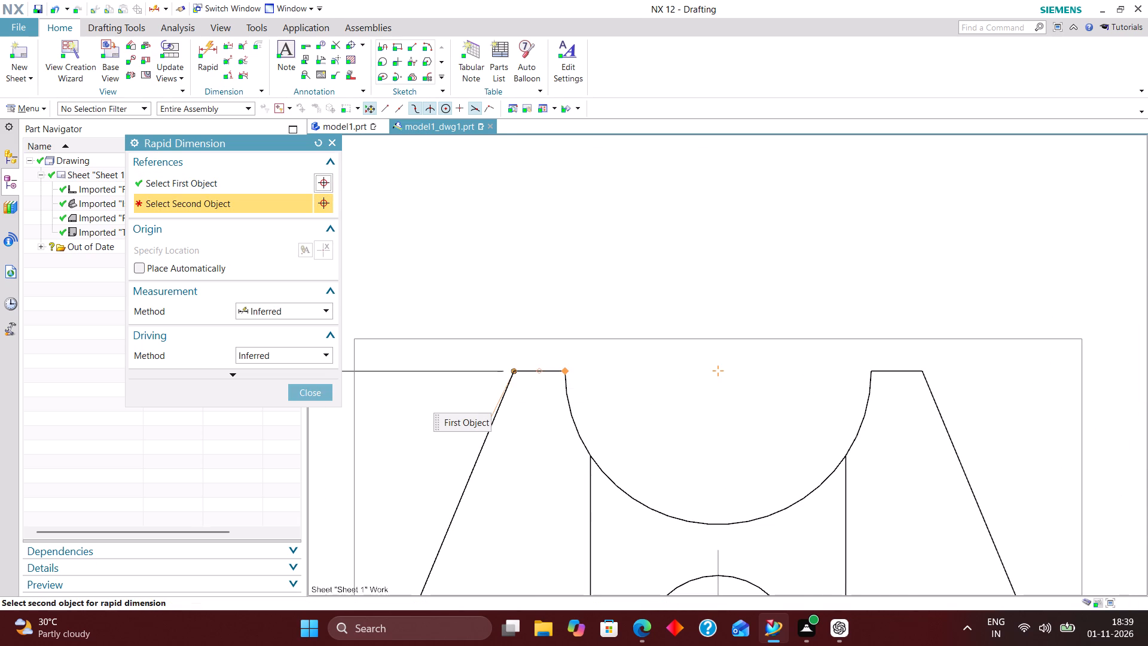
left_click(564, 368)
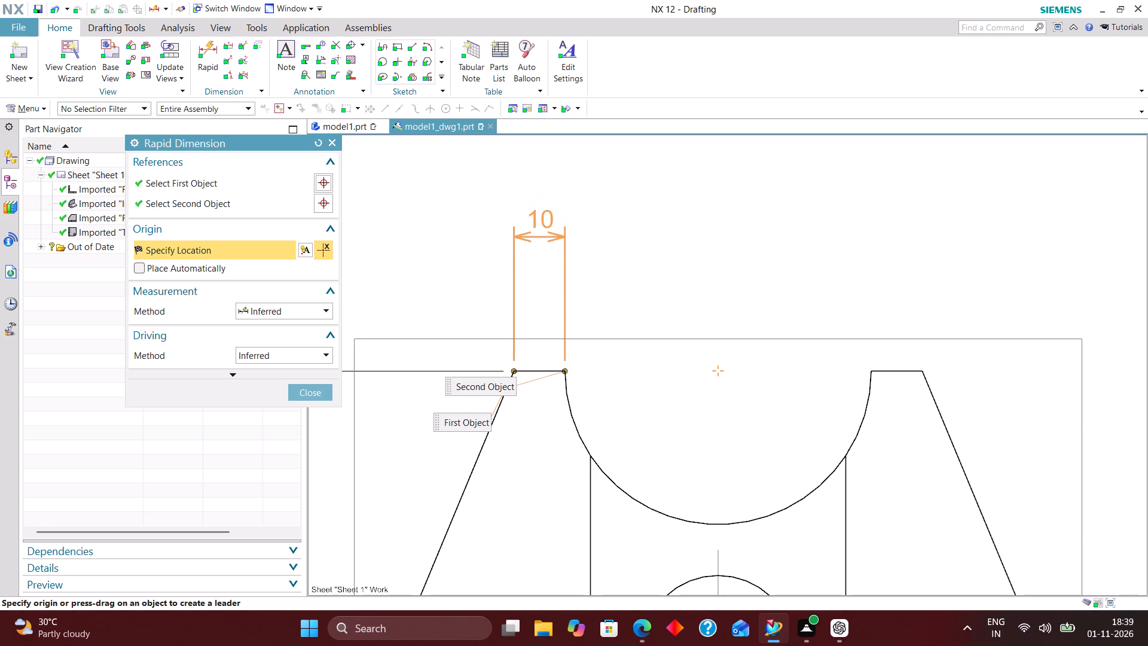
left_click(542, 240)
Add a rapid dimension with the Radial method to the large concave arc in the front view, placed above the view.
scroll(590, 255, "down", 4)
scroll(637, 342, "down", 1)
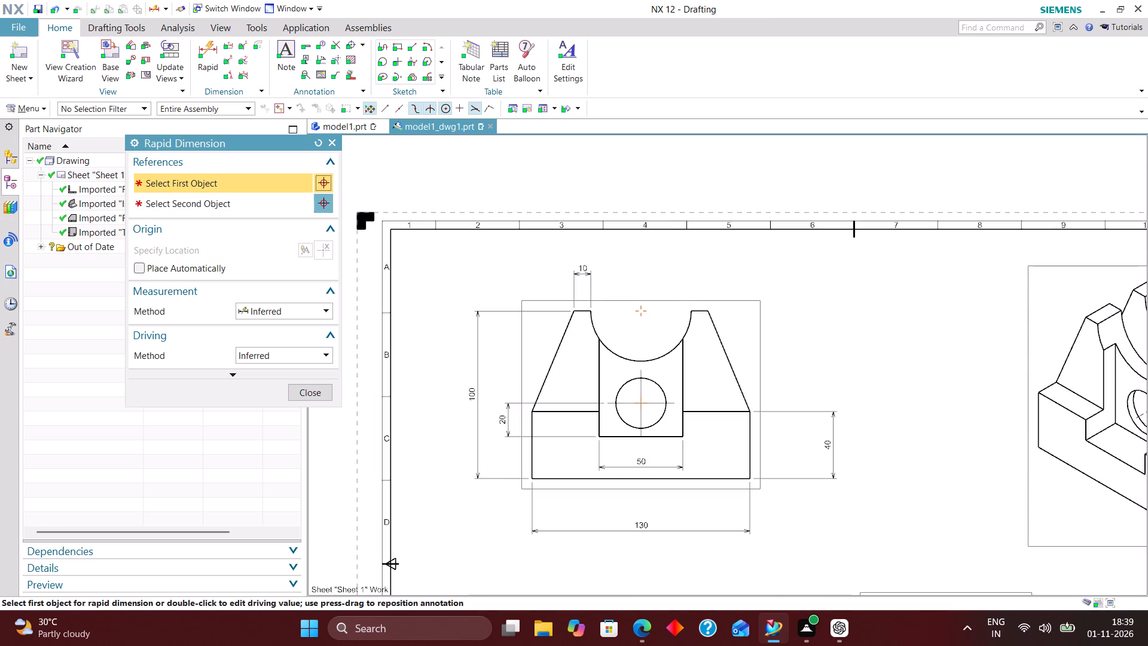
scroll(673, 412, "up", 3)
left_click(320, 313)
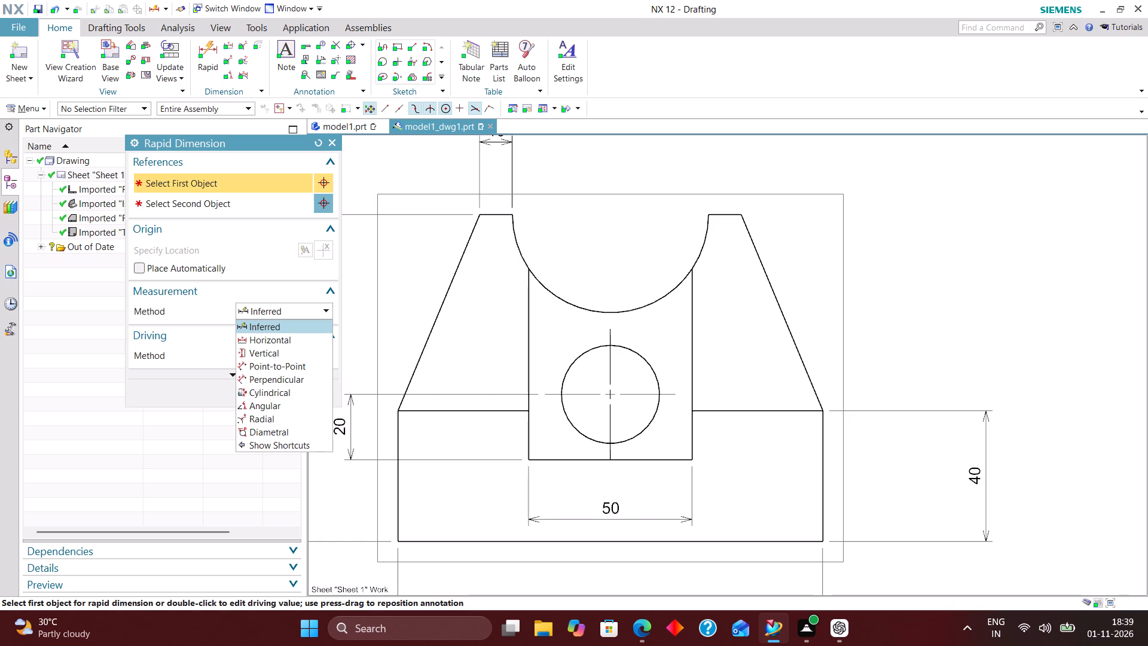
left_click(295, 418)
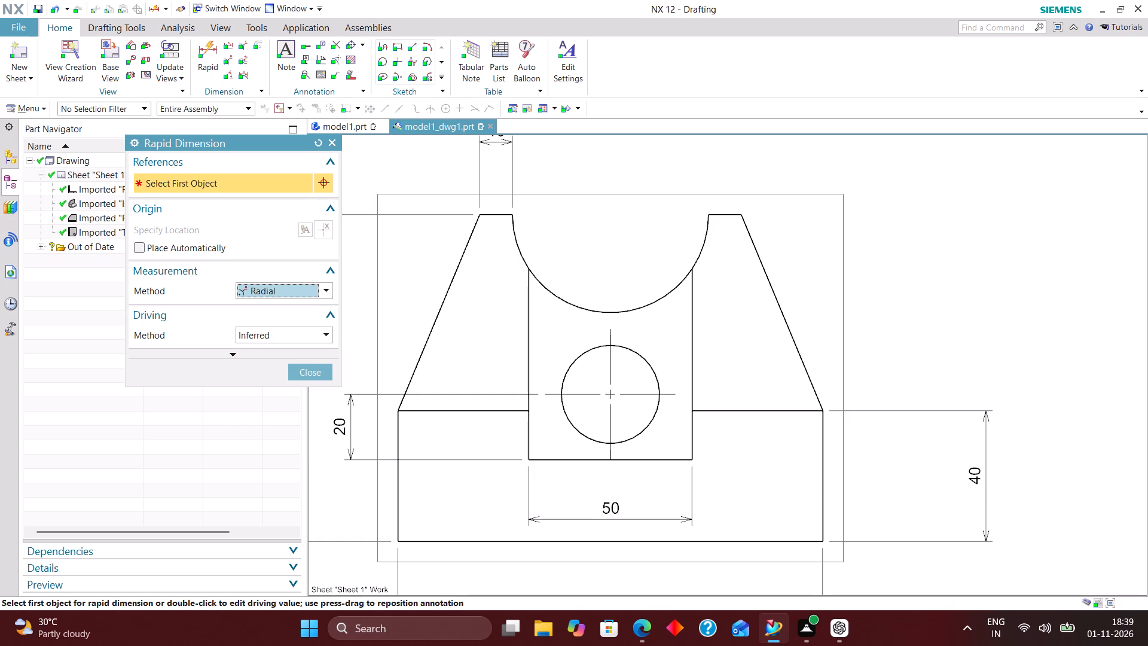
left_click(653, 304)
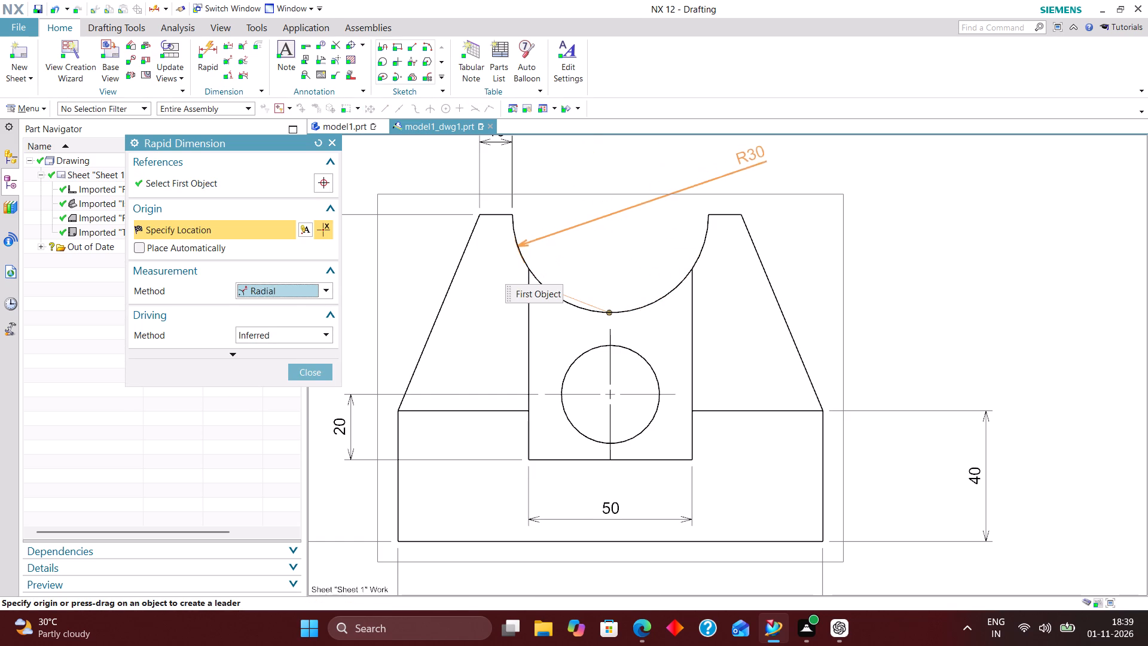
scroll(676, 202, "down", 2)
scroll(682, 164, "up", 2)
left_click(682, 164)
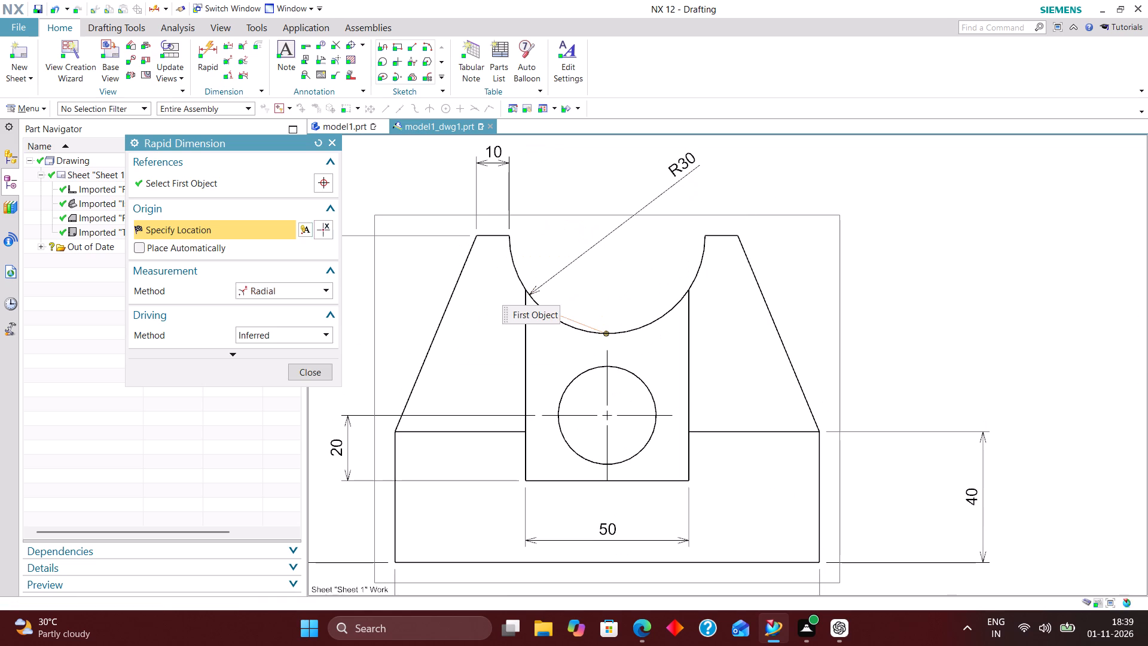
Add a rapid dimension with the Diametral method to the hole in the front view, placed outside the right sloping edge.
scroll(557, 315, "down", 1)
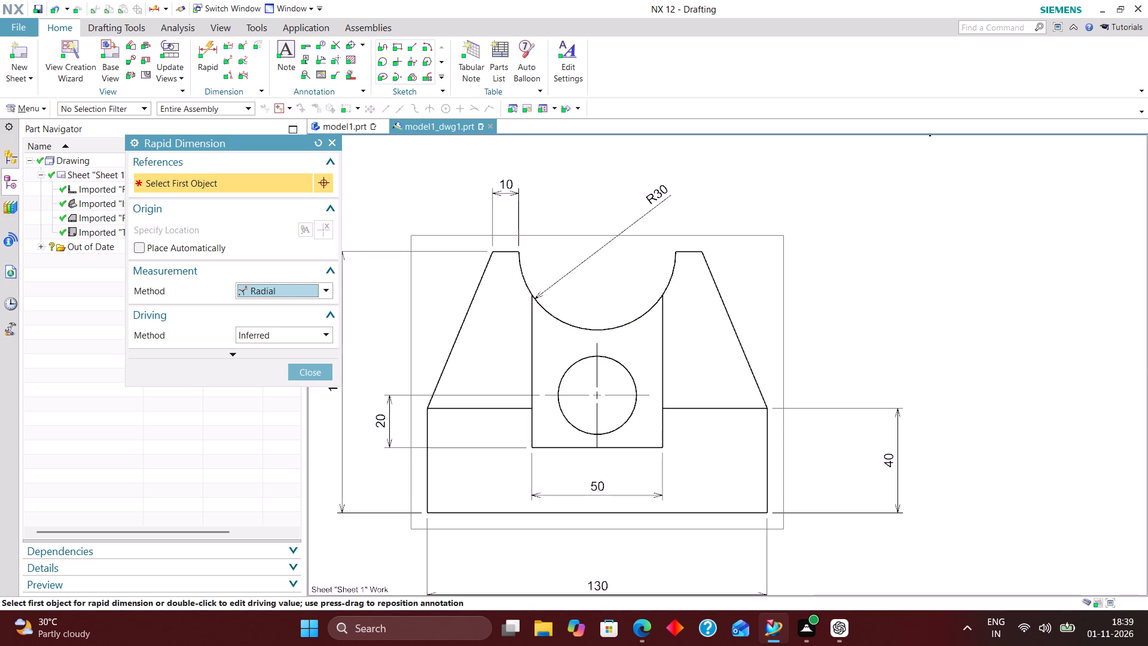
left_click(326, 291)
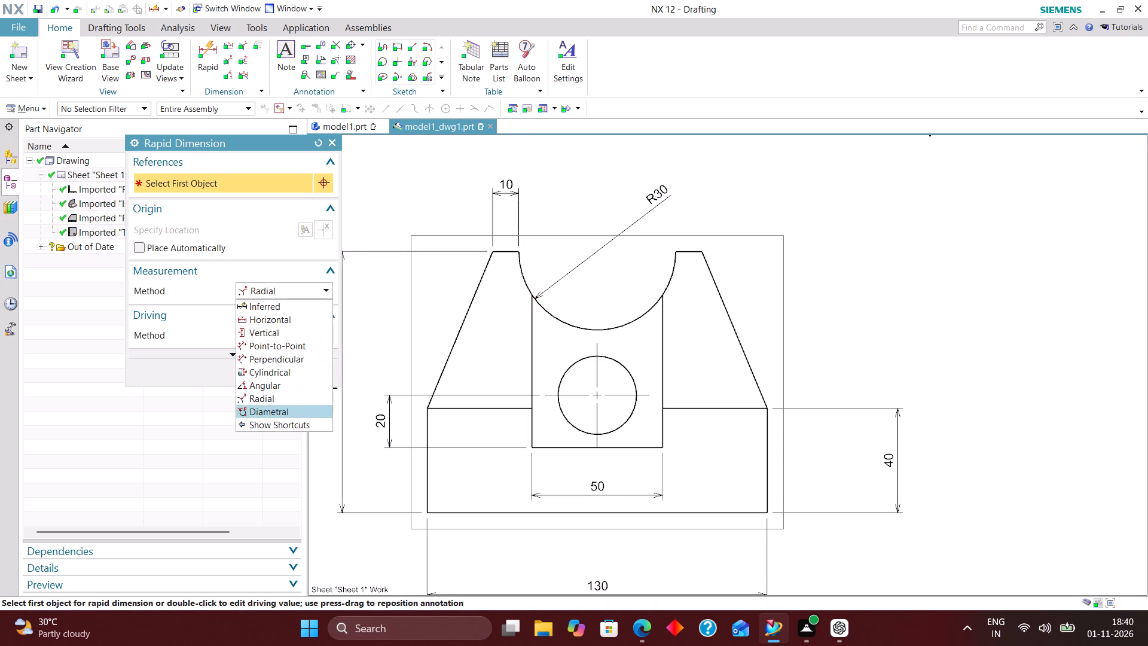
left_click(297, 409)
left_click(619, 368)
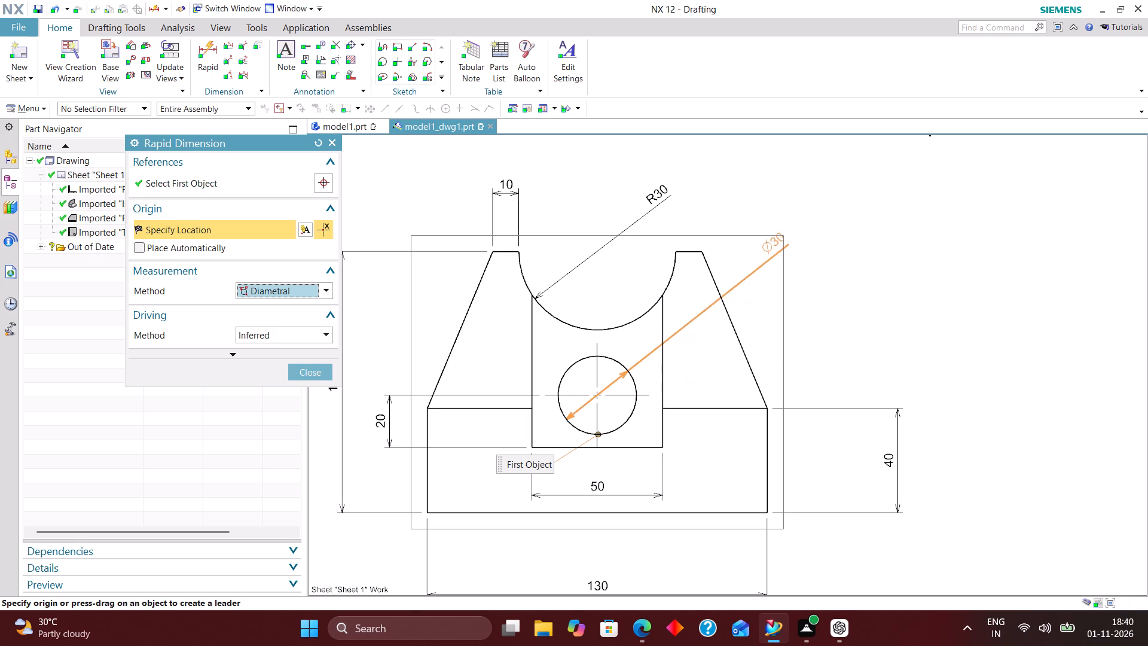
left_click(747, 278)
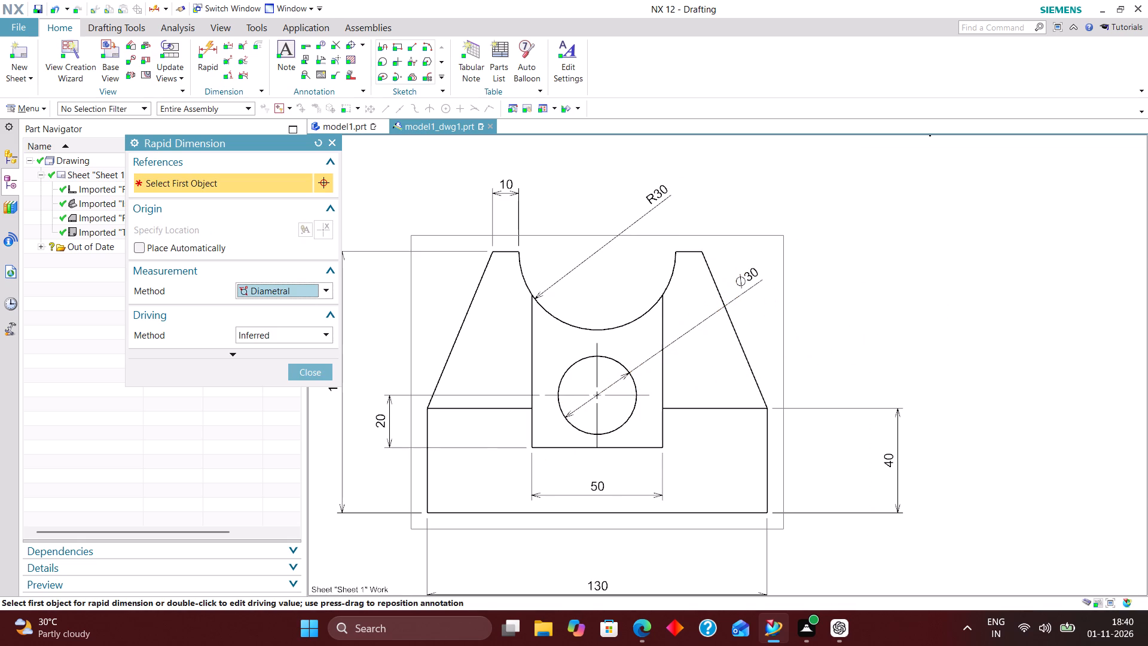
Add a rapid dimension with the Inferred method for the top view's overall depth, placed to the right of the view.
scroll(755, 280, "down", 2)
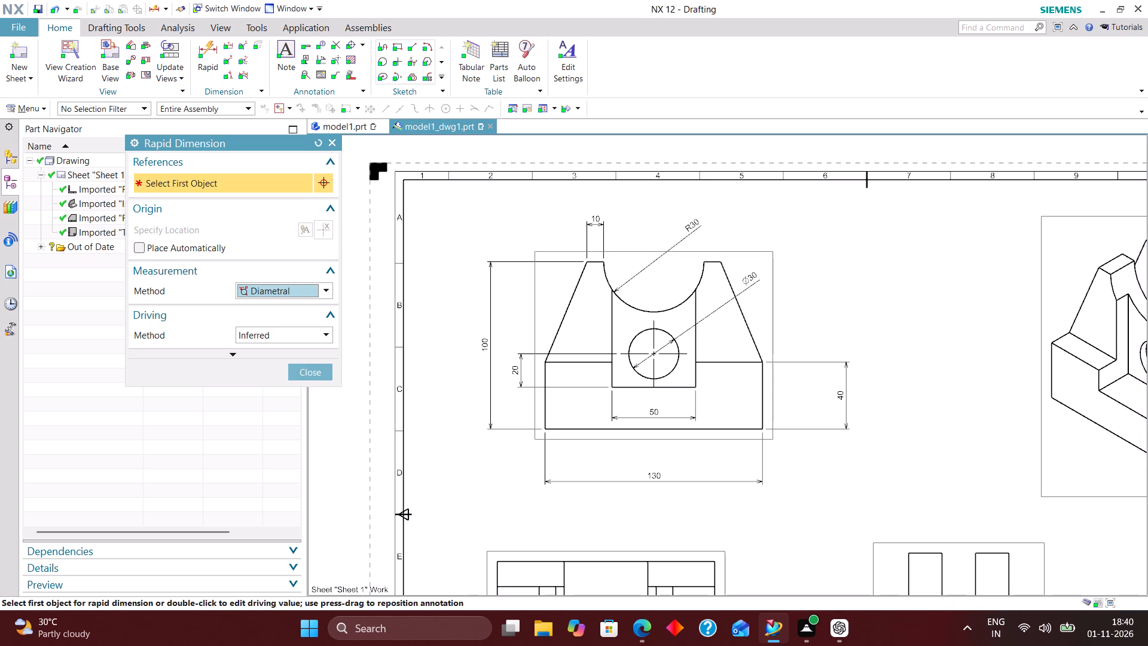
scroll(760, 370, "down", 3)
scroll(723, 488, "up", 4)
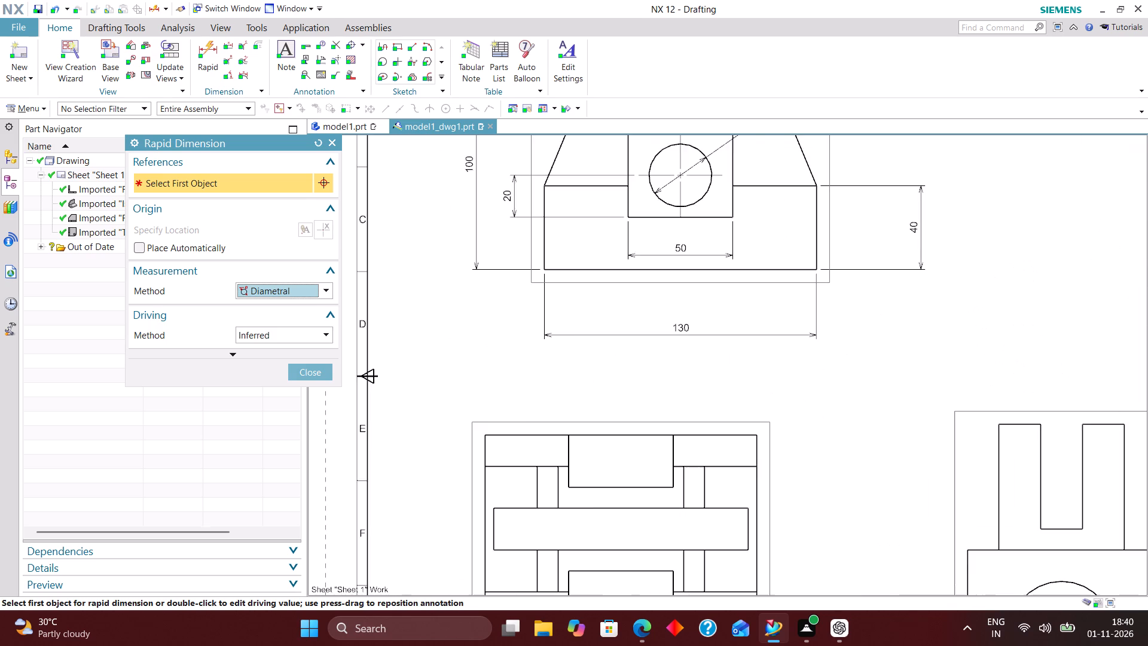
scroll(686, 374, "down", 2)
scroll(744, 557, "up", 2)
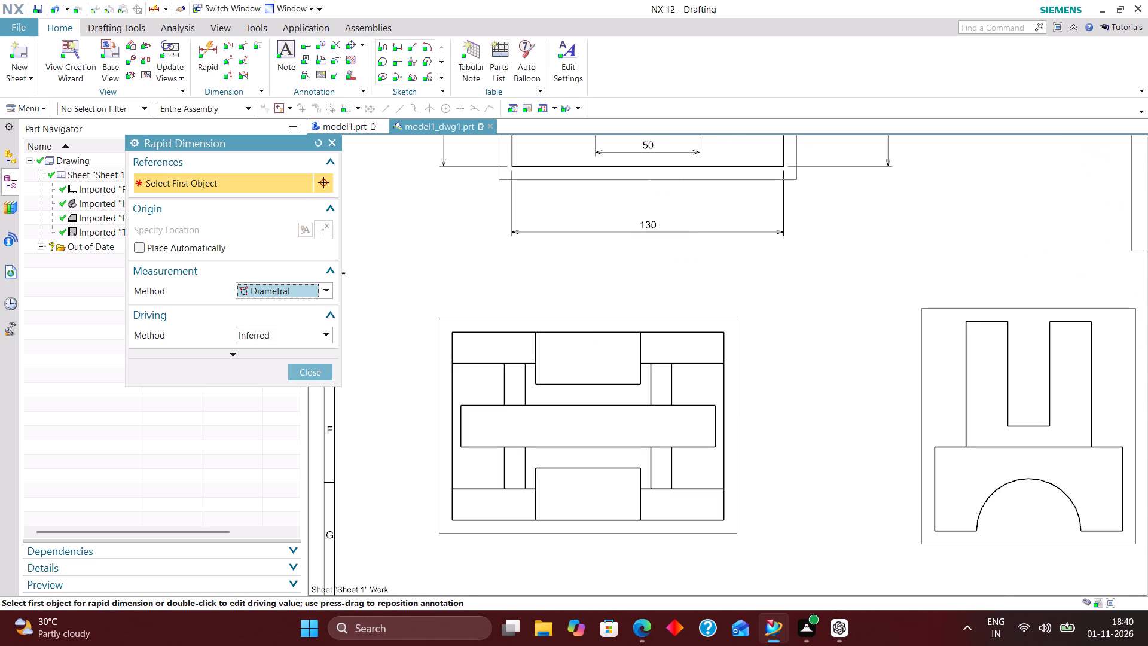
left_click(316, 287)
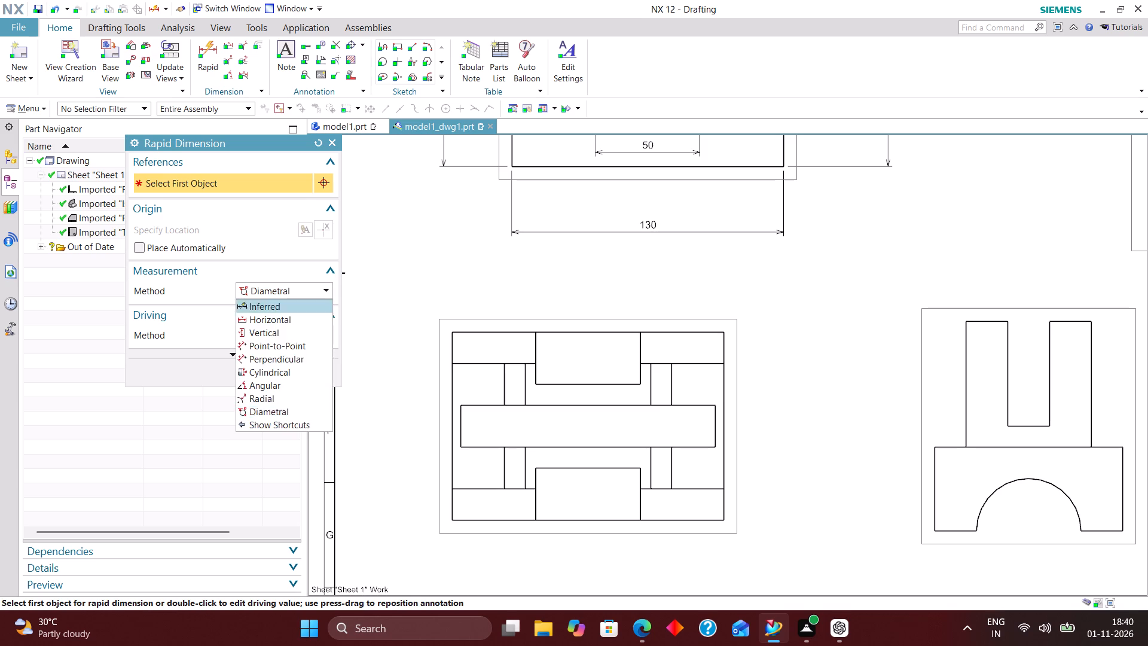
left_click(311, 300)
left_click(723, 522)
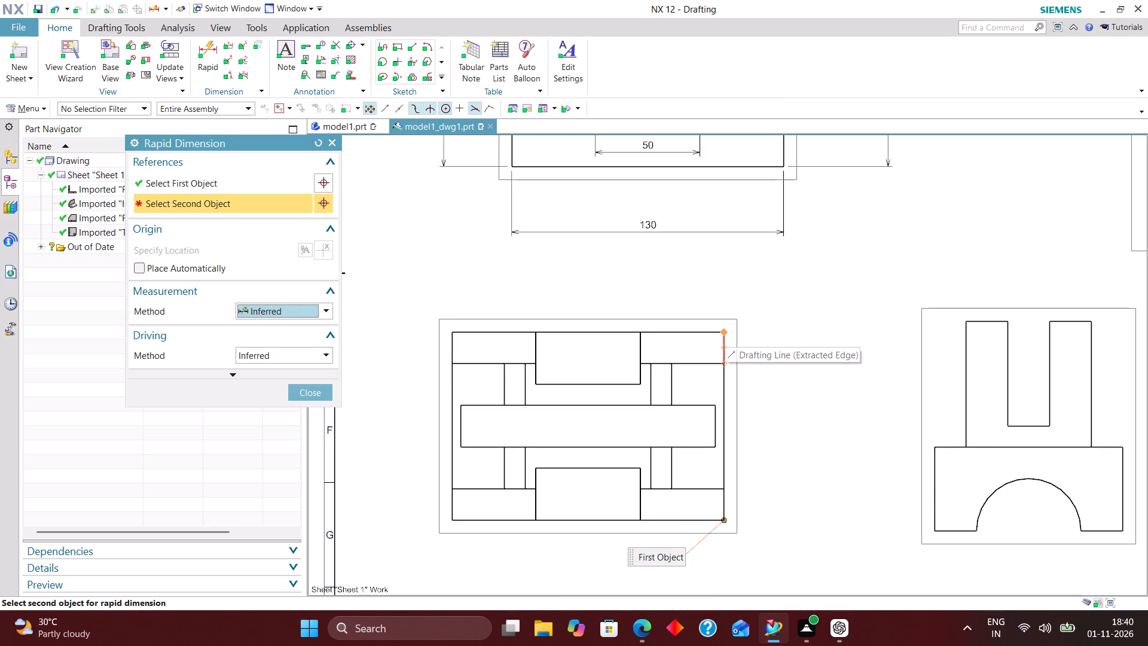
left_click(725, 328)
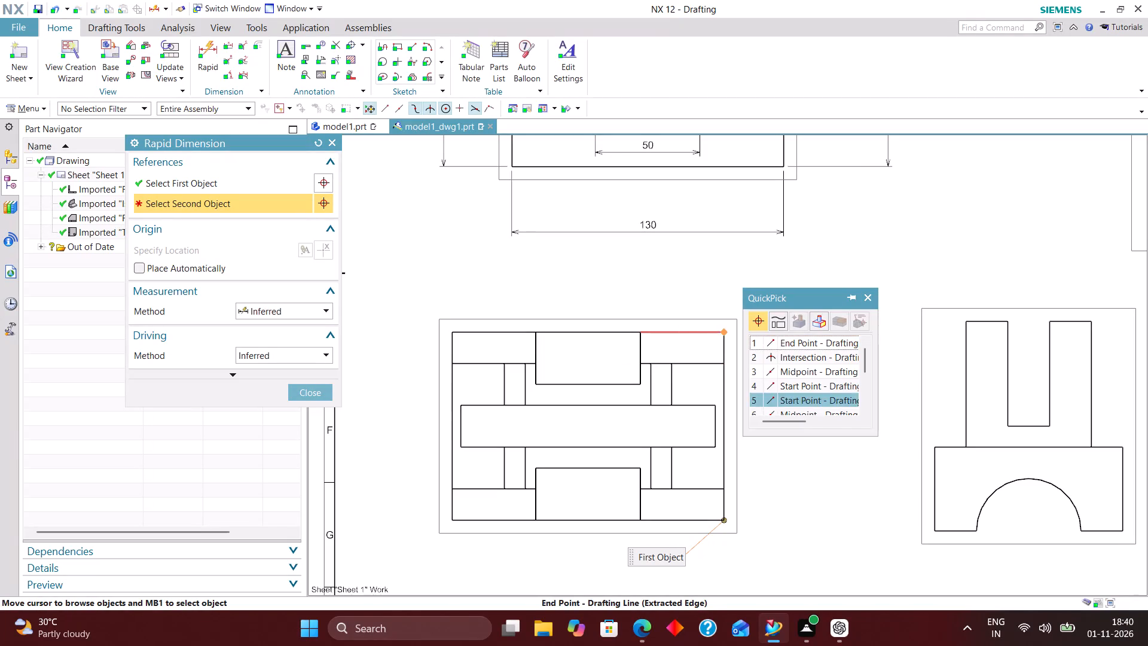
left_click(803, 343)
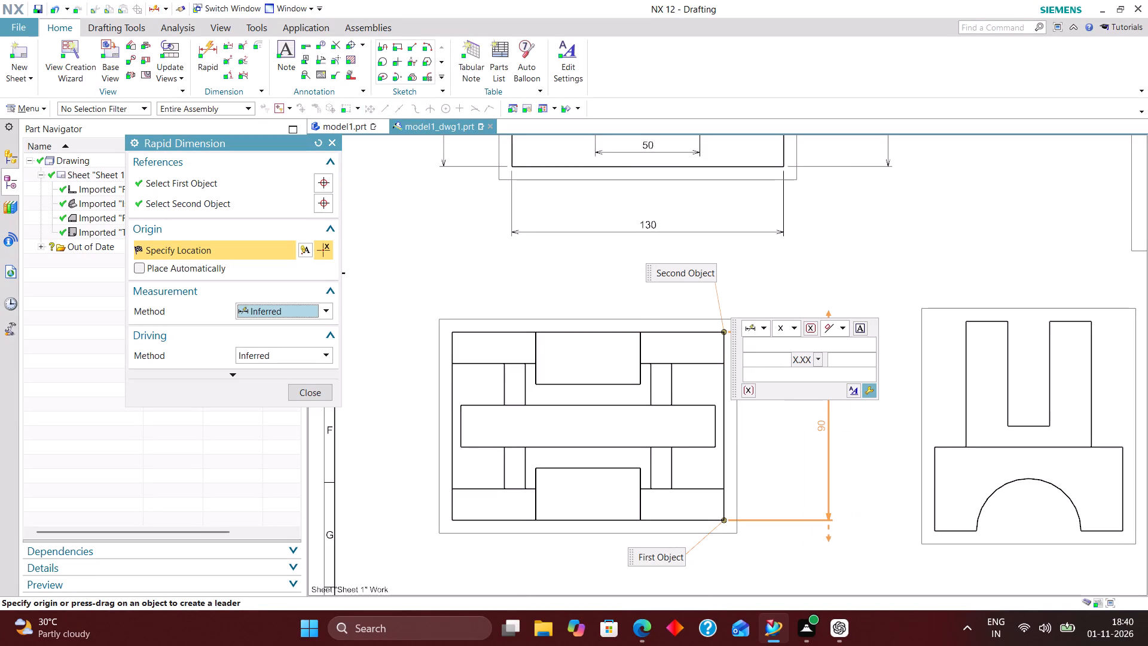
left_click(814, 426)
Add a rapid dimension for the top view's overall width, placed below the view.
scroll(823, 365, "down", 1)
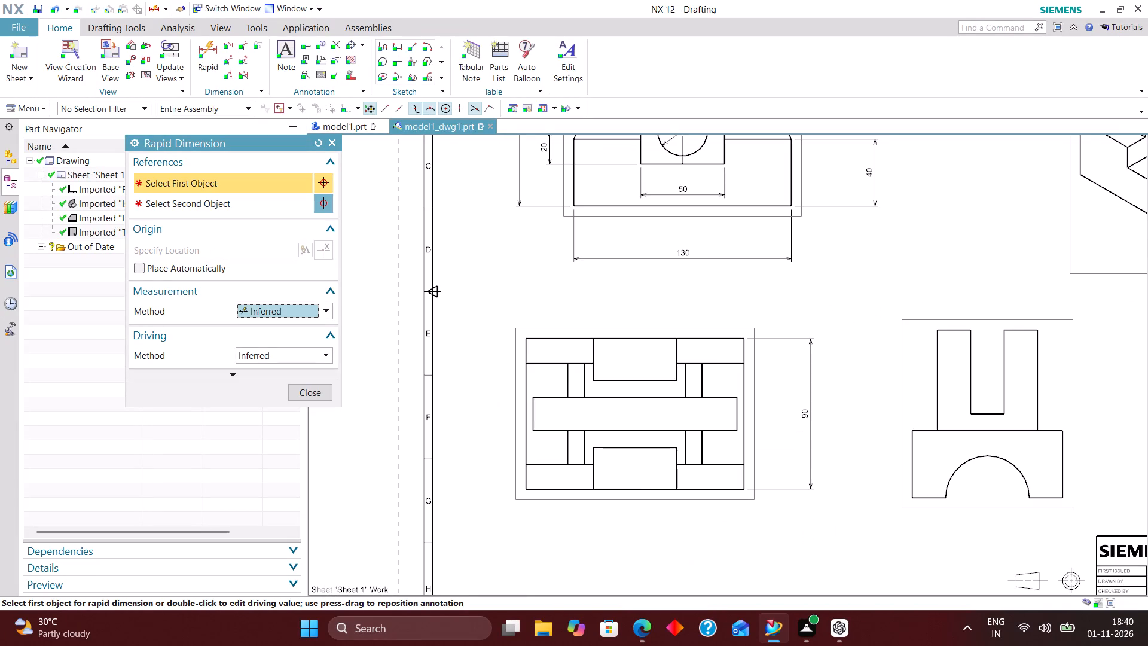
left_click(526, 487)
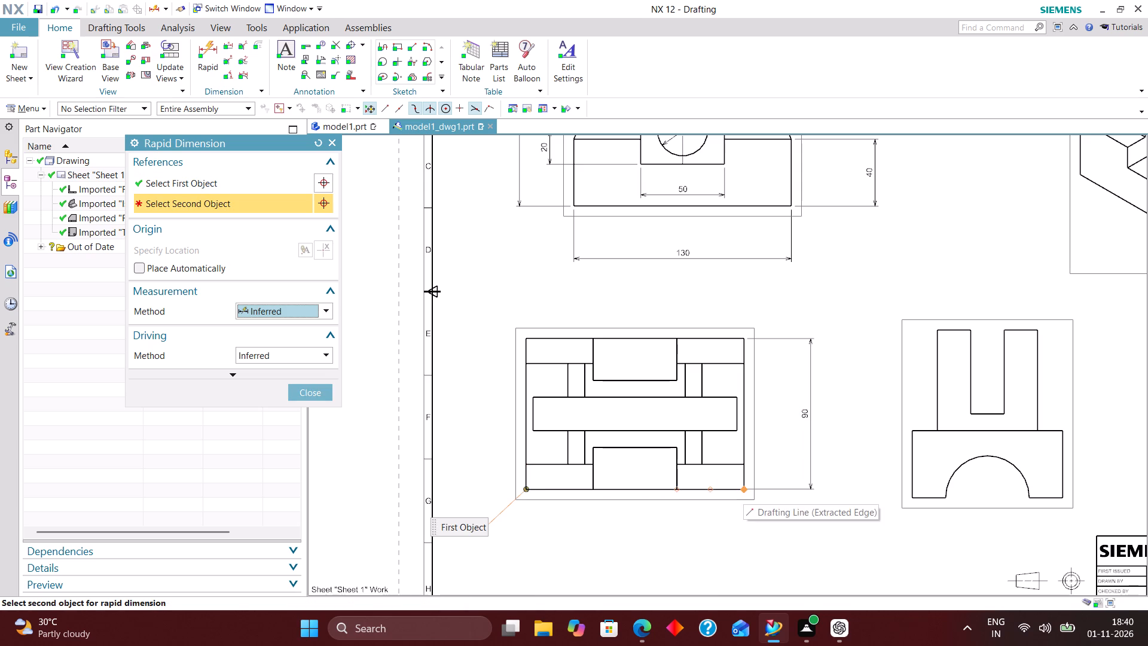
left_click(743, 489)
left_click(628, 545)
Add a rapid dimension for the depth of the lower-left strip in the top view, placed to the left of the view.
scroll(658, 557, "down", 1)
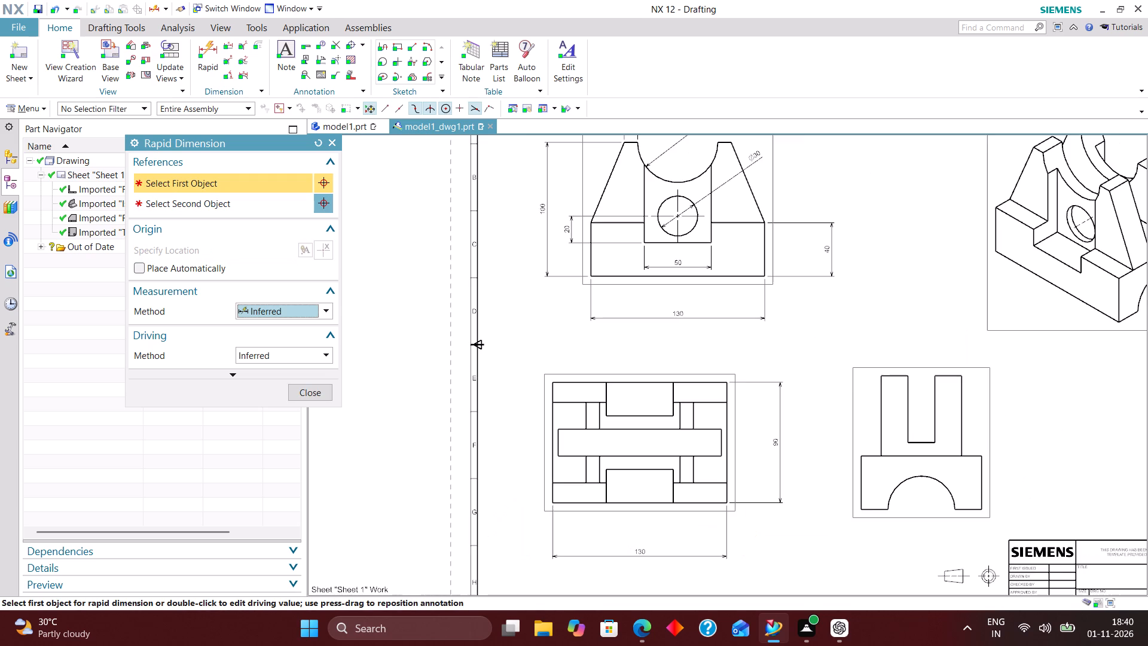
scroll(738, 453, "up", 4)
scroll(737, 453, "down", 1)
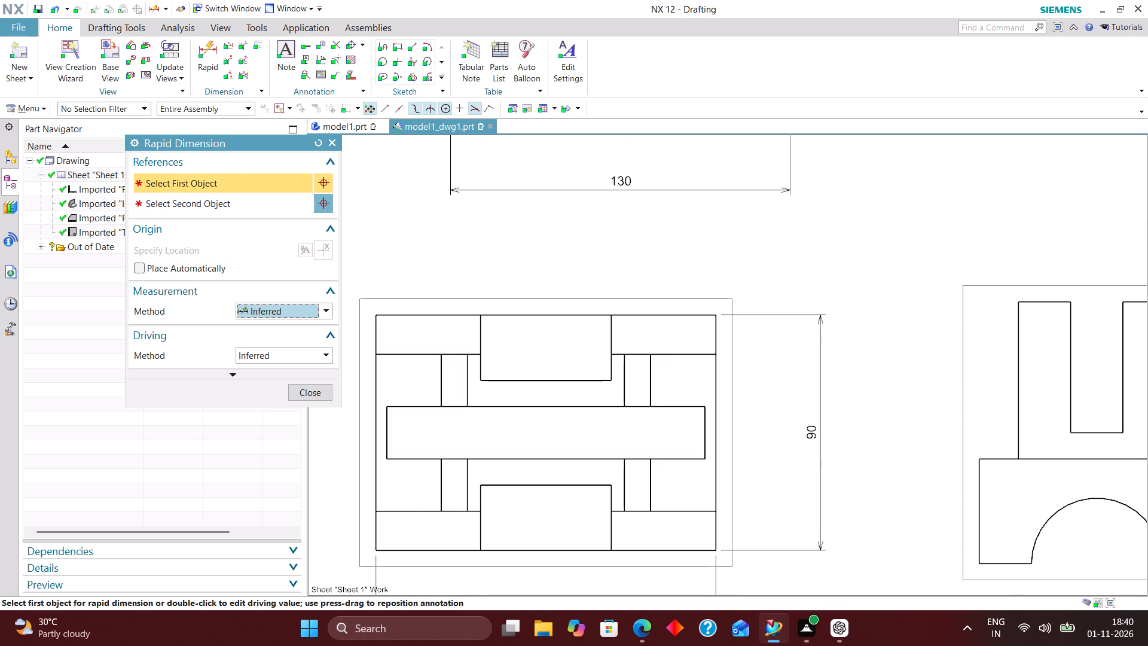
scroll(709, 309, "up", 2)
scroll(710, 309, "down", 2)
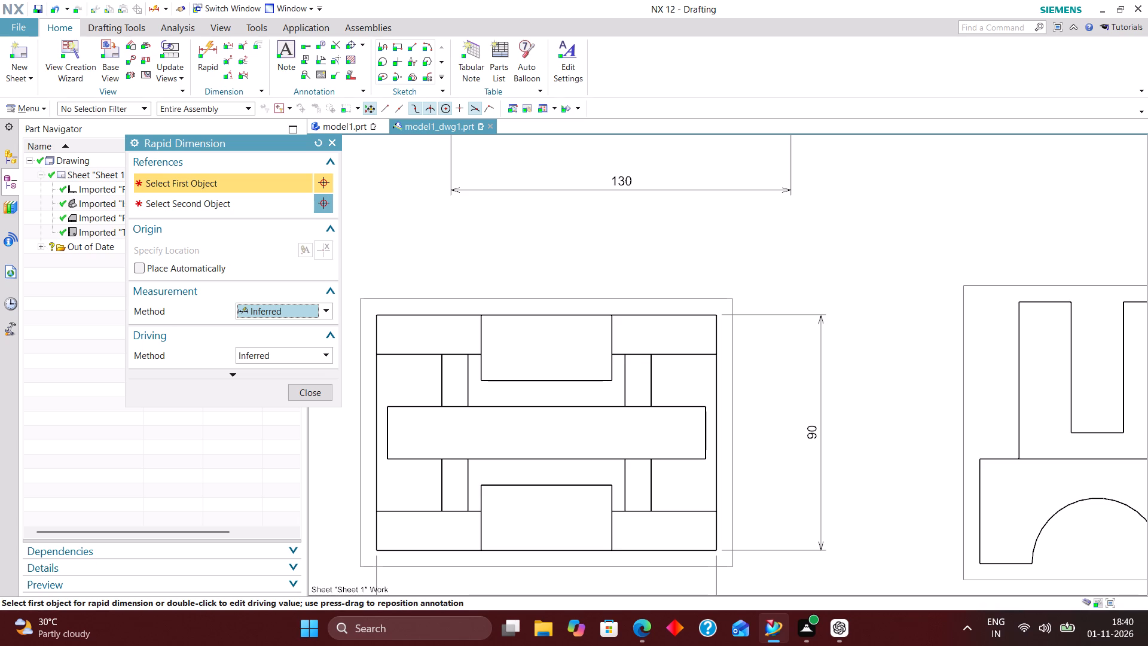
scroll(732, 356, "down", 2)
scroll(514, 473, "up", 4)
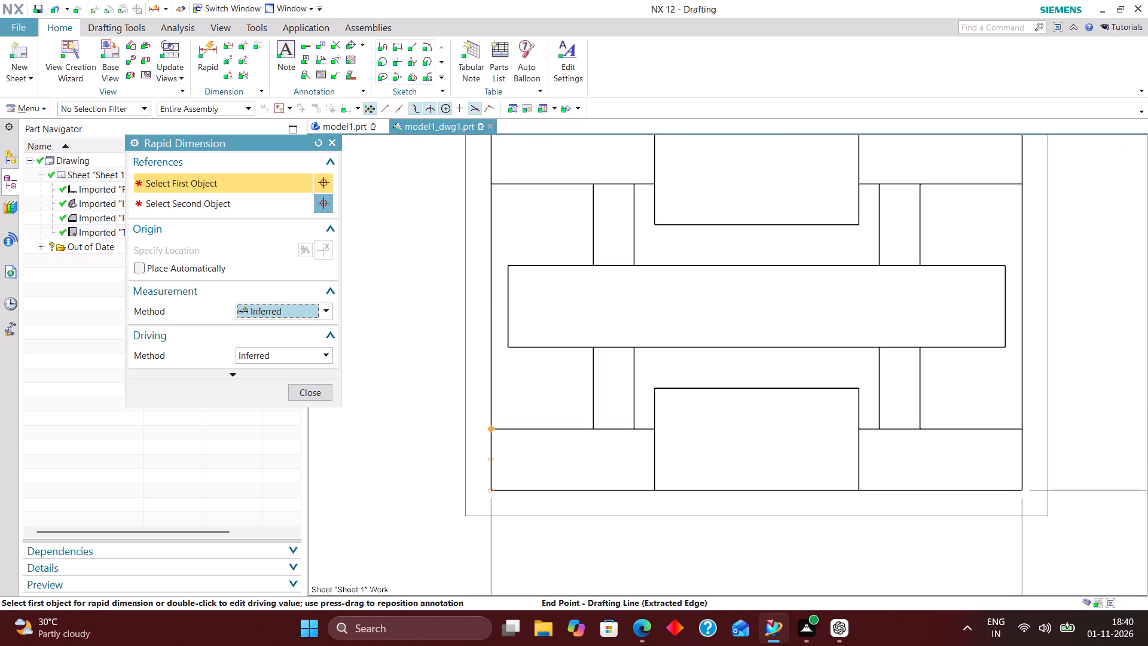
left_click(492, 428)
left_click(493, 489)
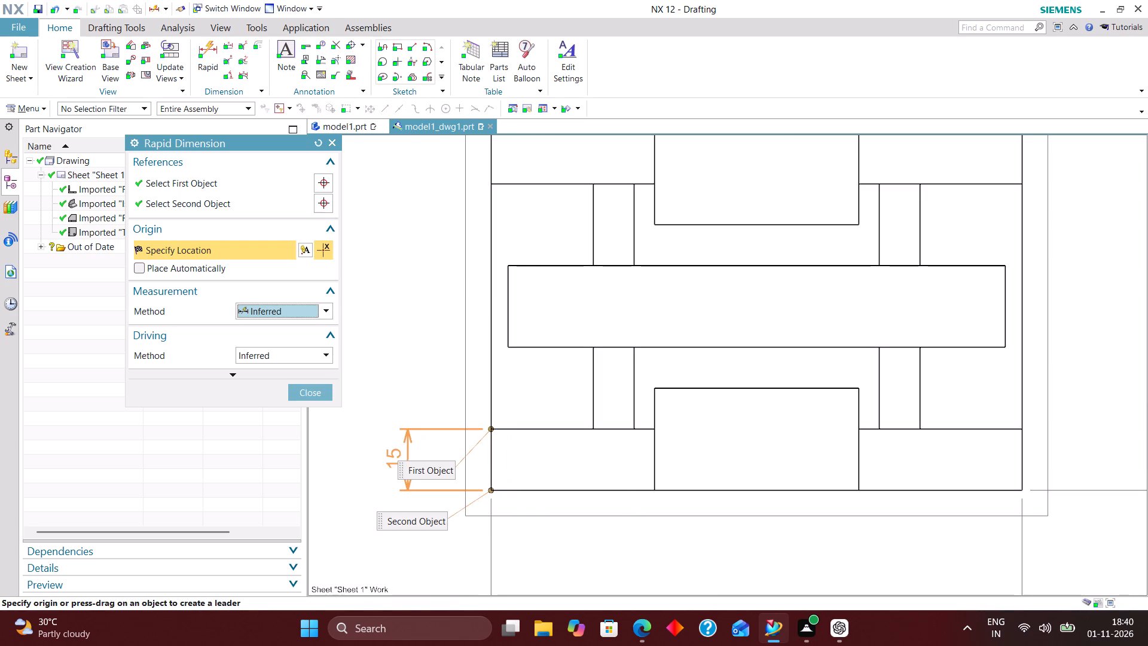
left_click(384, 457)
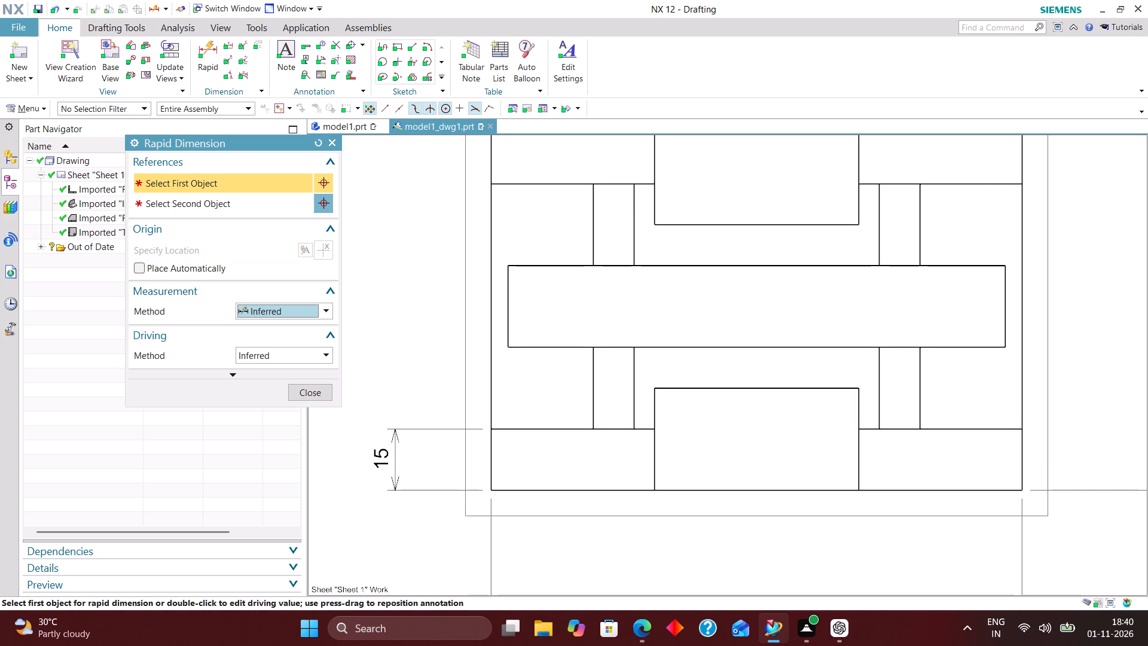
Add a rapid dimension for the depth of the lower central rectangle in the top view, placed inside the rectangle.
left_click(654, 493)
left_click(655, 387)
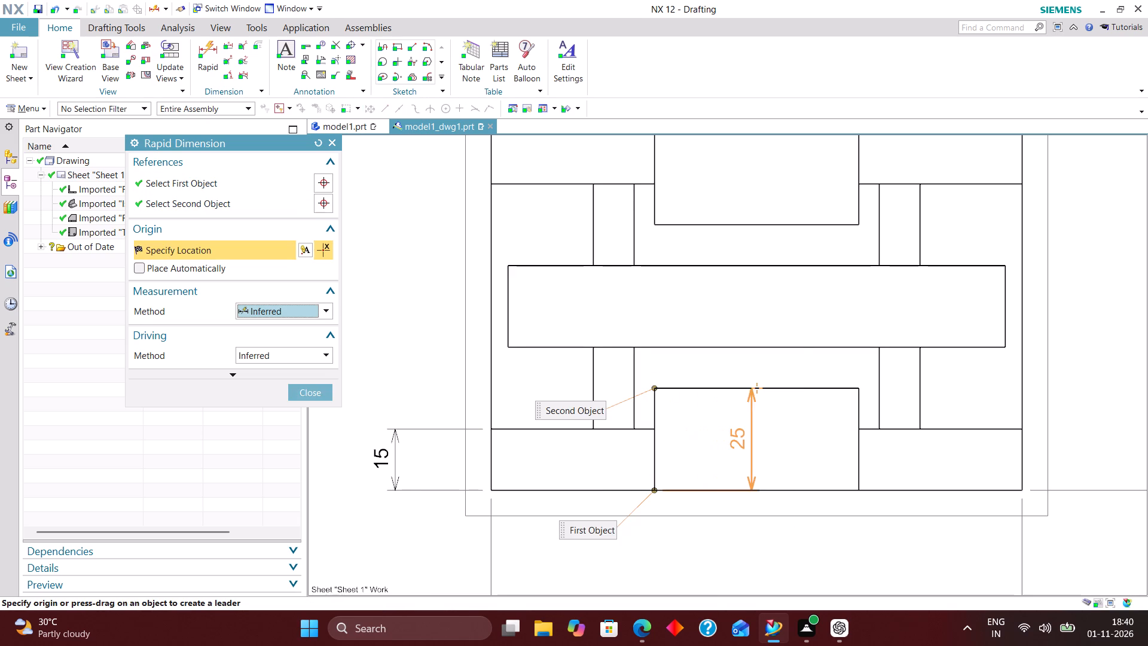
left_click(737, 434)
scroll(625, 382, "down", 2)
scroll(657, 492, "up", 1)
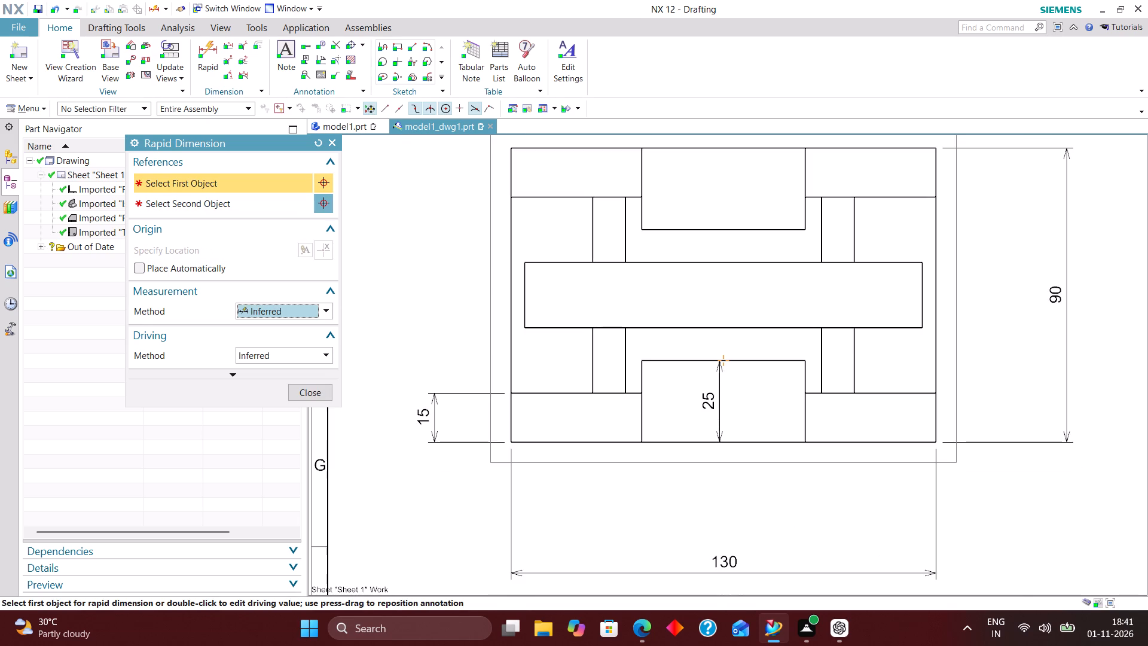
Add a rapid dimension in the front view for the vertical distance from the central rectangle's bottom to the base's top edge, placed right of the view.
scroll(652, 438, "up", 2)
scroll(648, 489, "down", 7)
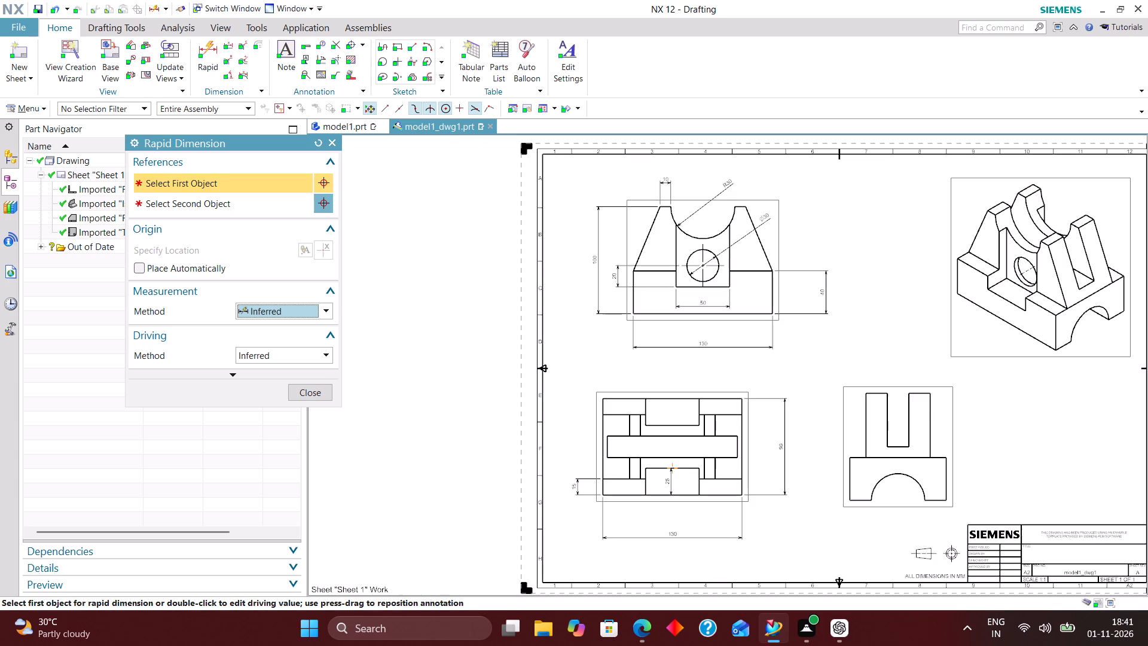
scroll(615, 266, "up", 5)
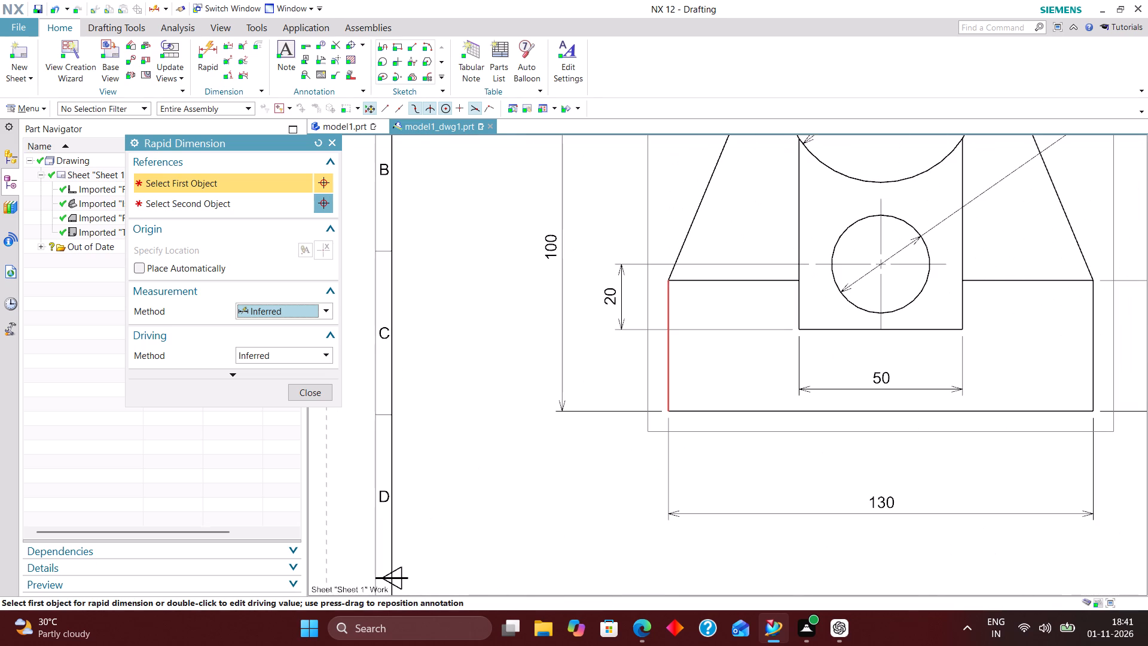
scroll(597, 307, "down", 1)
scroll(787, 333, "down", 2)
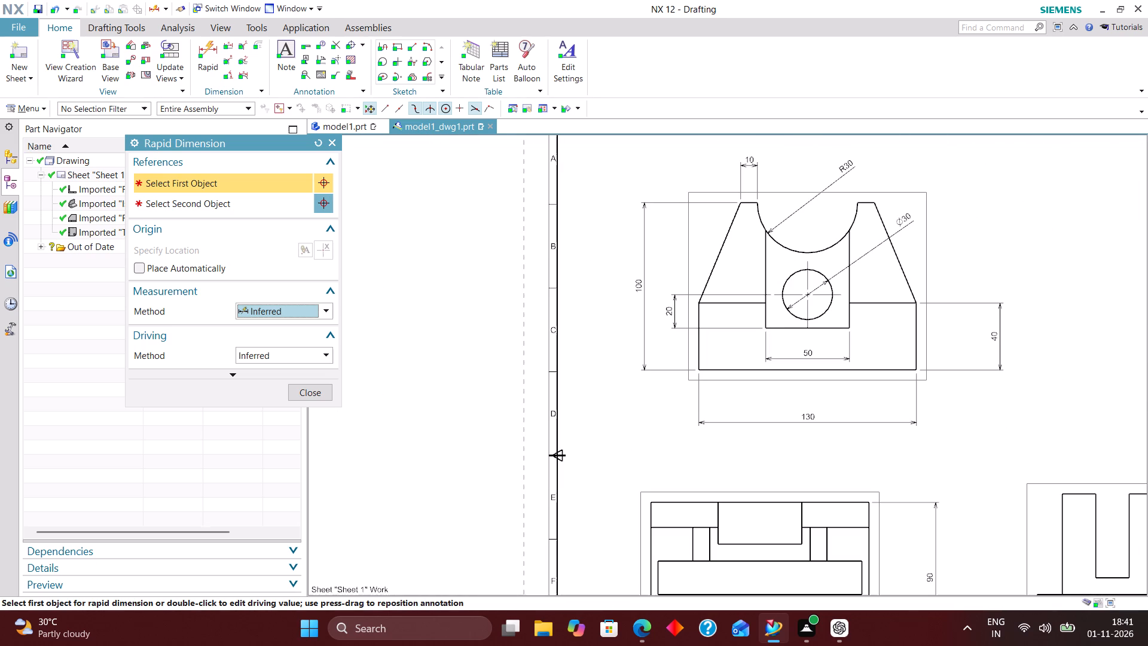
scroll(908, 313, "up", 4)
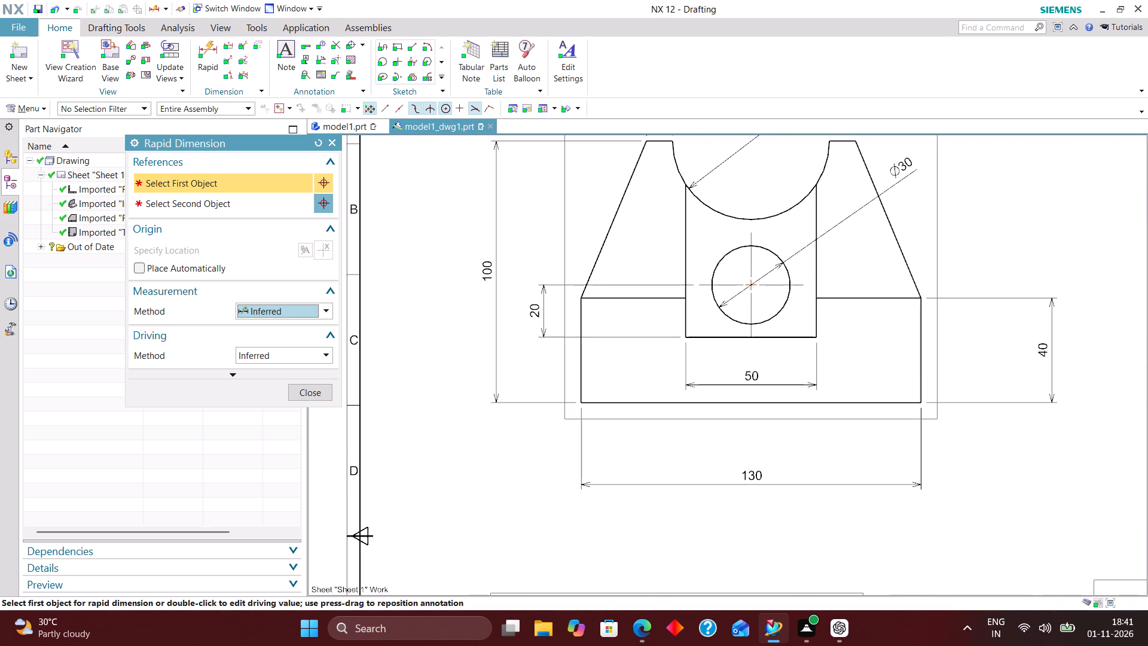
left_click(816, 336)
left_click(816, 295)
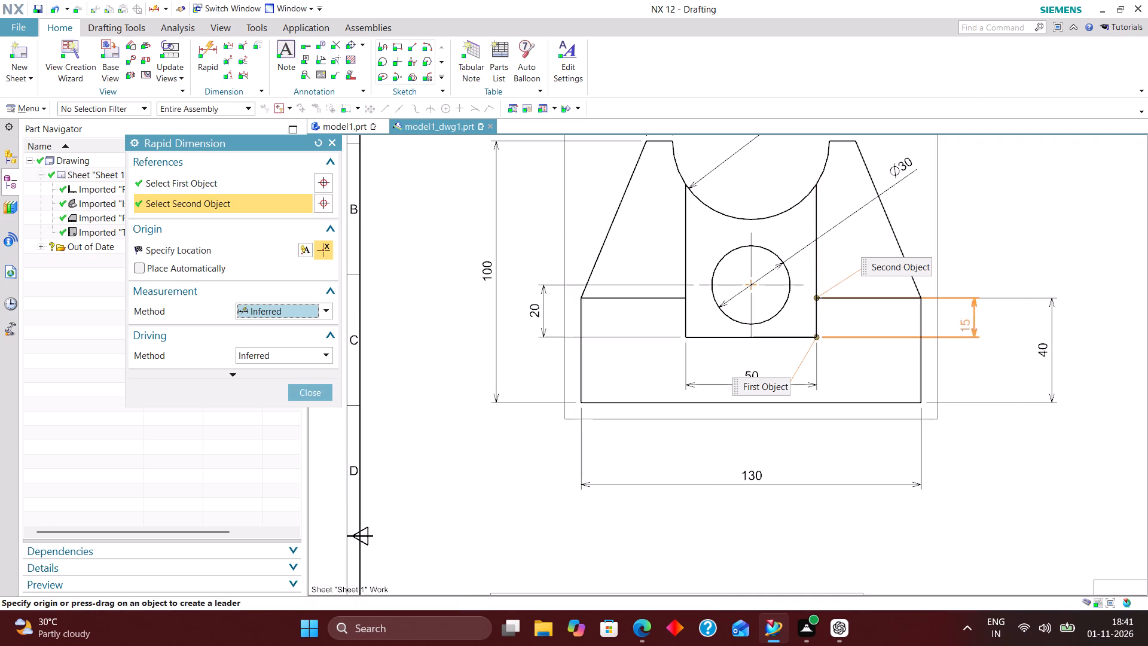
left_click(988, 321)
Add a rapid dimension for the depth of the long central bar in the top view, placed to the left of the view.
scroll(923, 254, "down", 3)
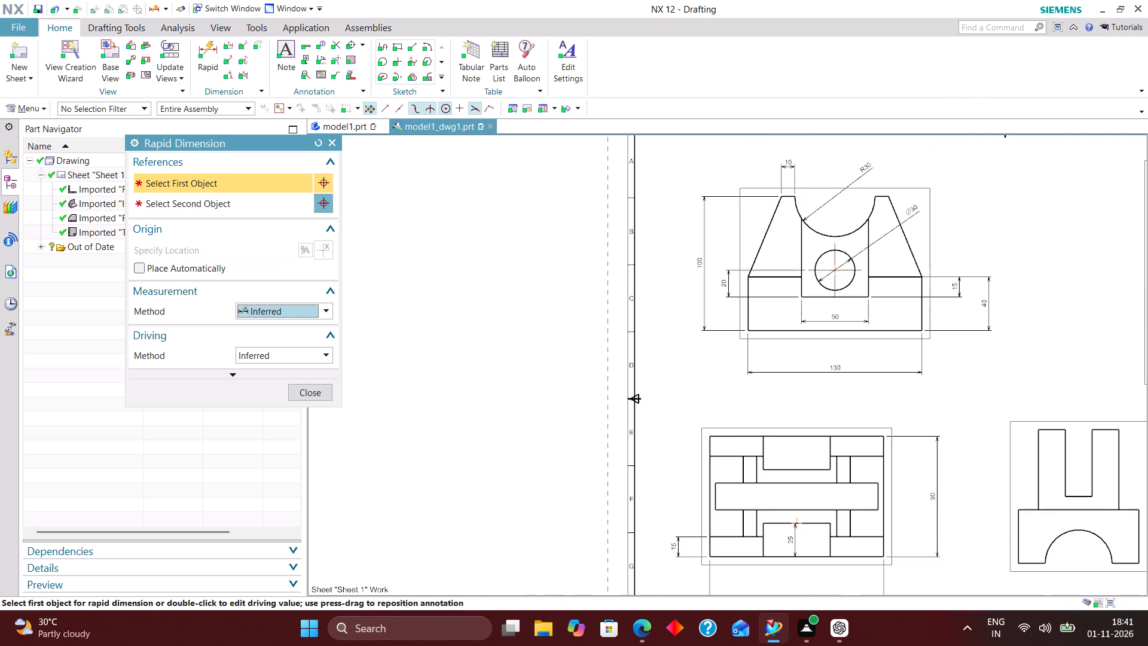
scroll(891, 320, "down", 2)
scroll(884, 434, "up", 5)
scroll(853, 389, "down", 2)
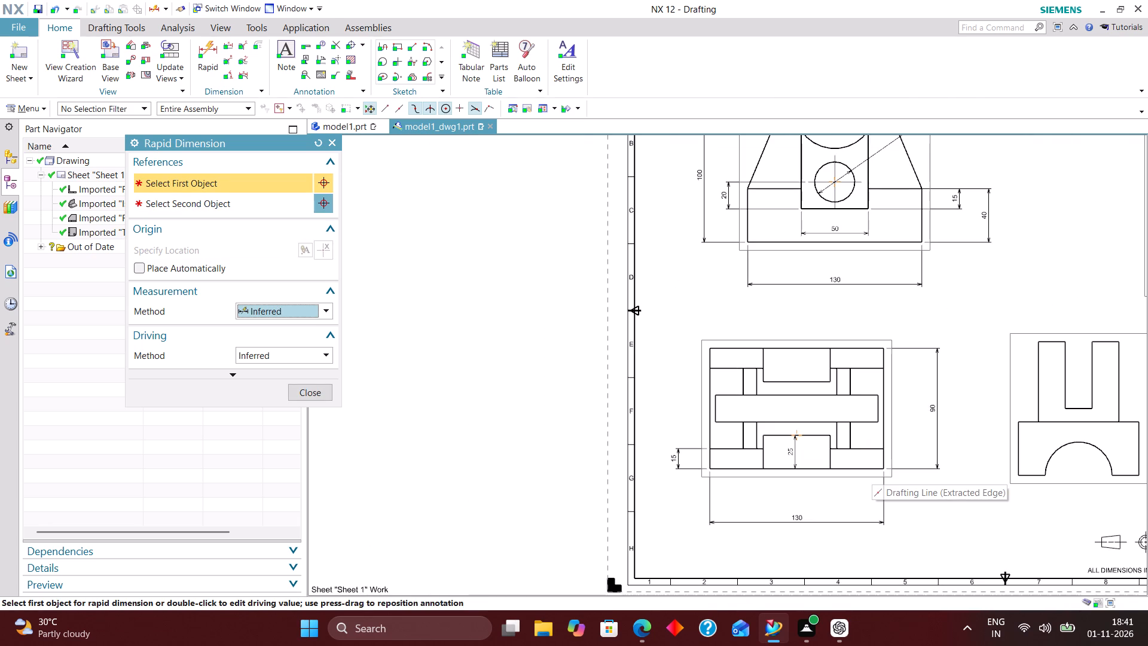
scroll(704, 474, "up", 3)
scroll(770, 457, "down", 1)
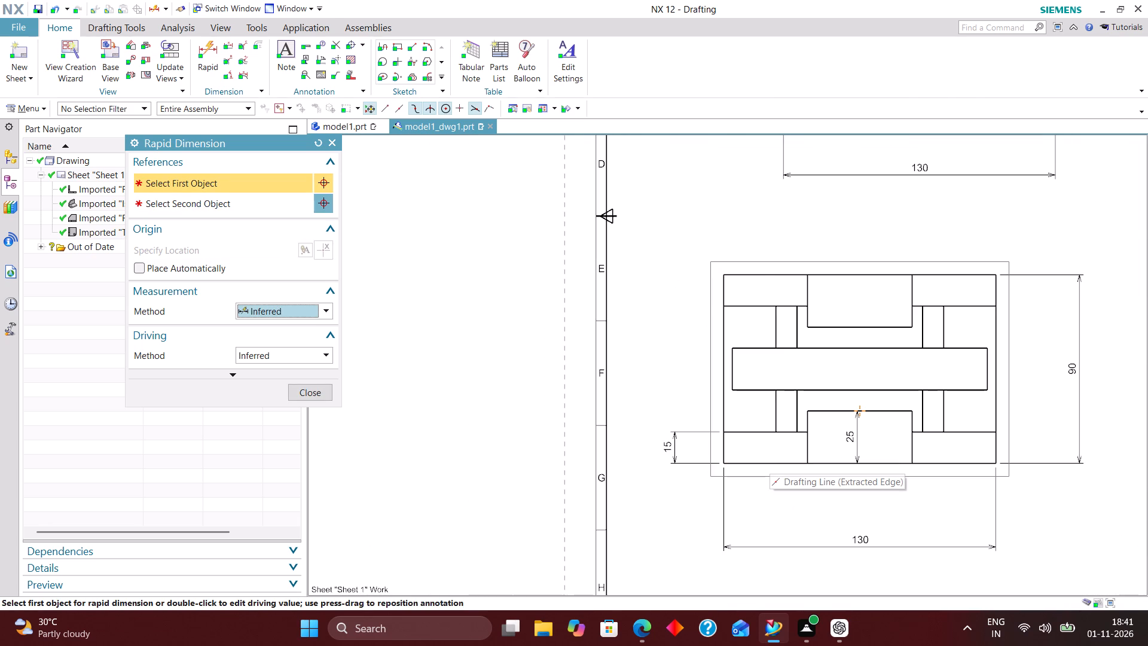
scroll(792, 307, "up", 2)
scroll(762, 367, "down", 2)
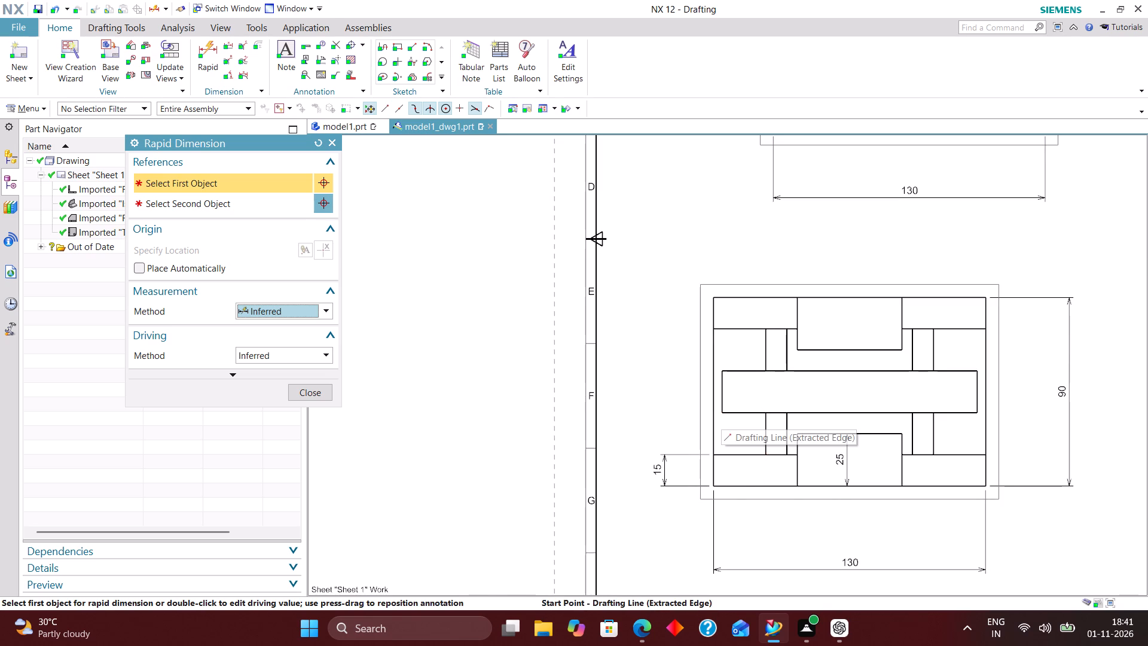
scroll(720, 486, "down", 2)
scroll(731, 449, "up", 3)
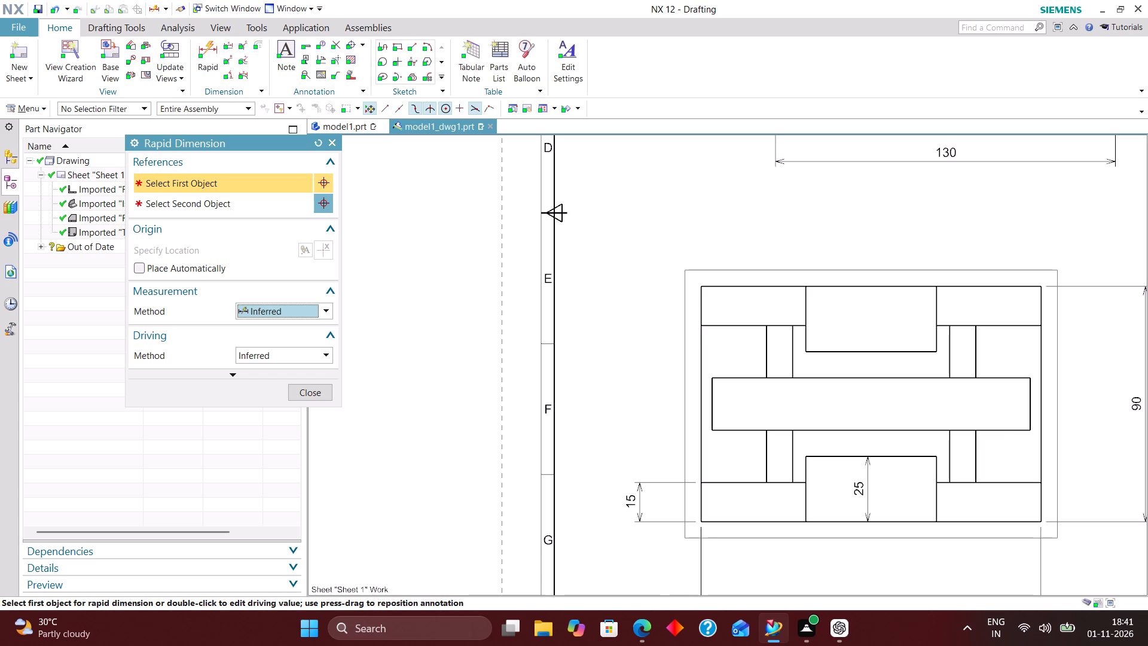
left_click(713, 377)
left_click(714, 431)
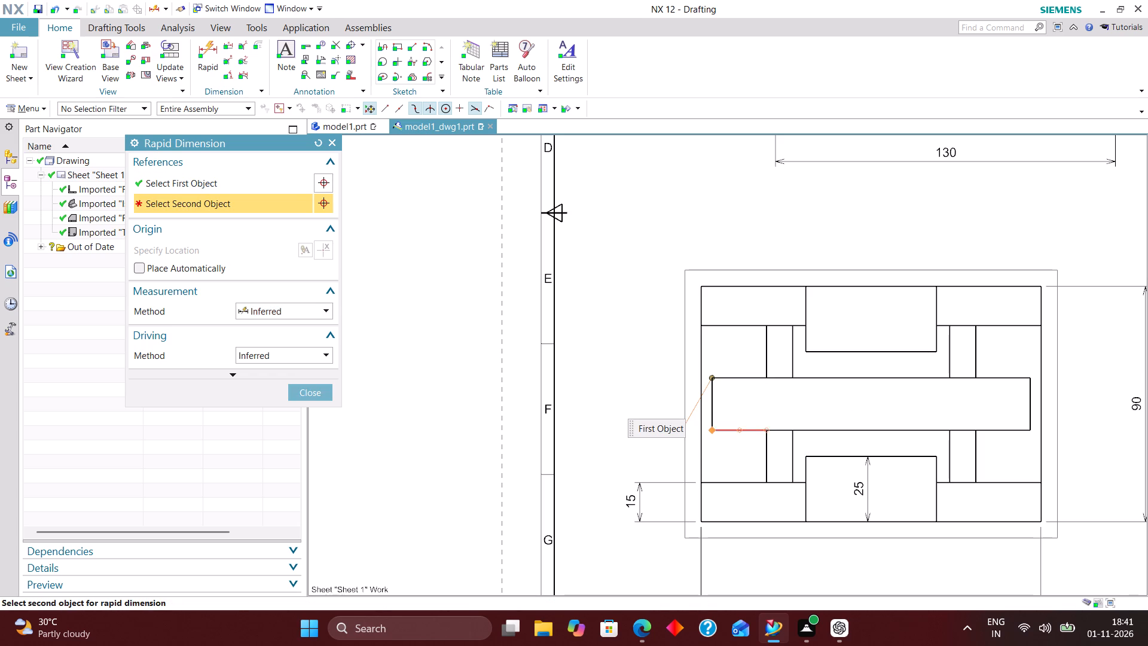
left_click(633, 407)
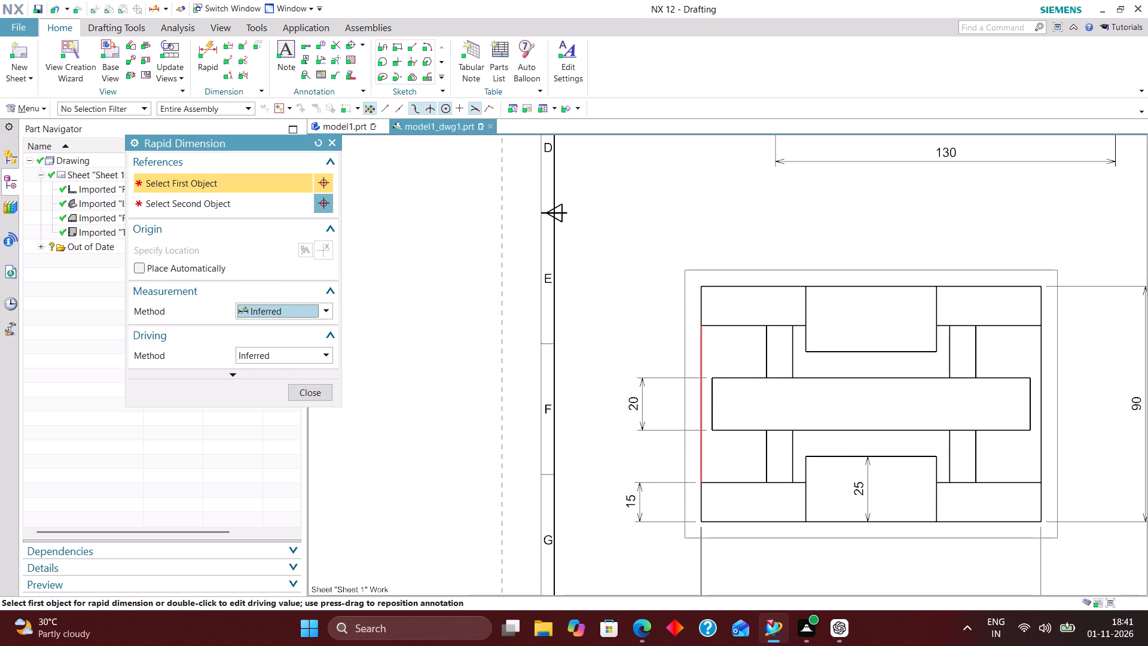
Add a rapid dimension for the gap between the top view's upper and lower strips, placed right of the view, inside the overall depth dimension.
scroll(810, 431, "down", 2)
scroll(988, 437, "up", 2)
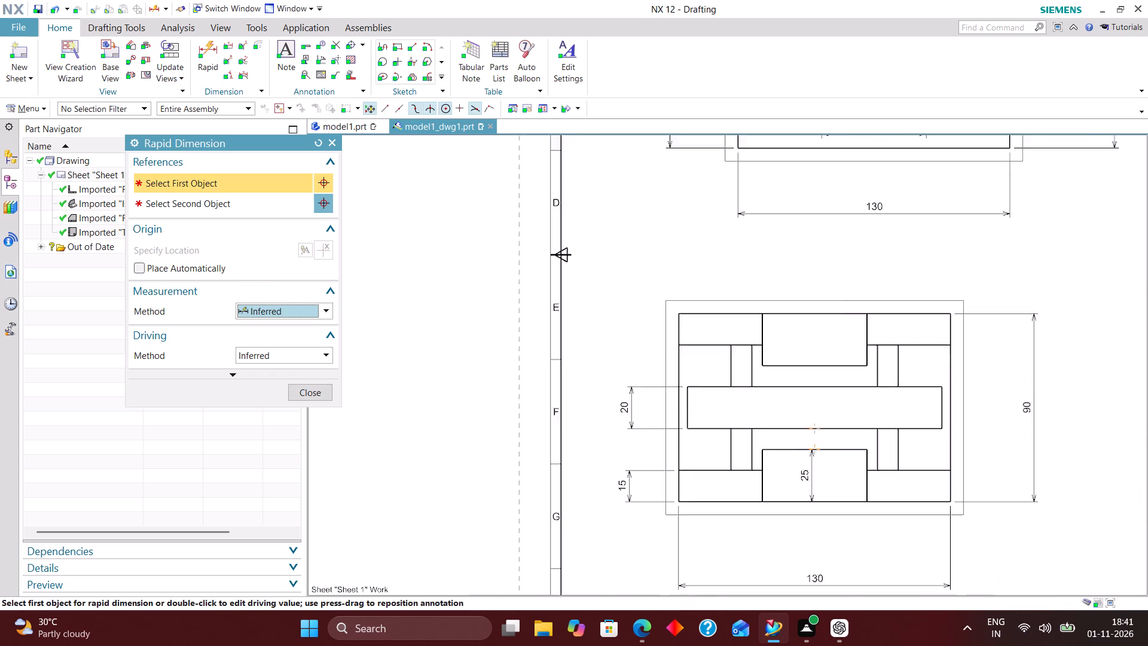
scroll(988, 437, "up", 2)
left_click(914, 256)
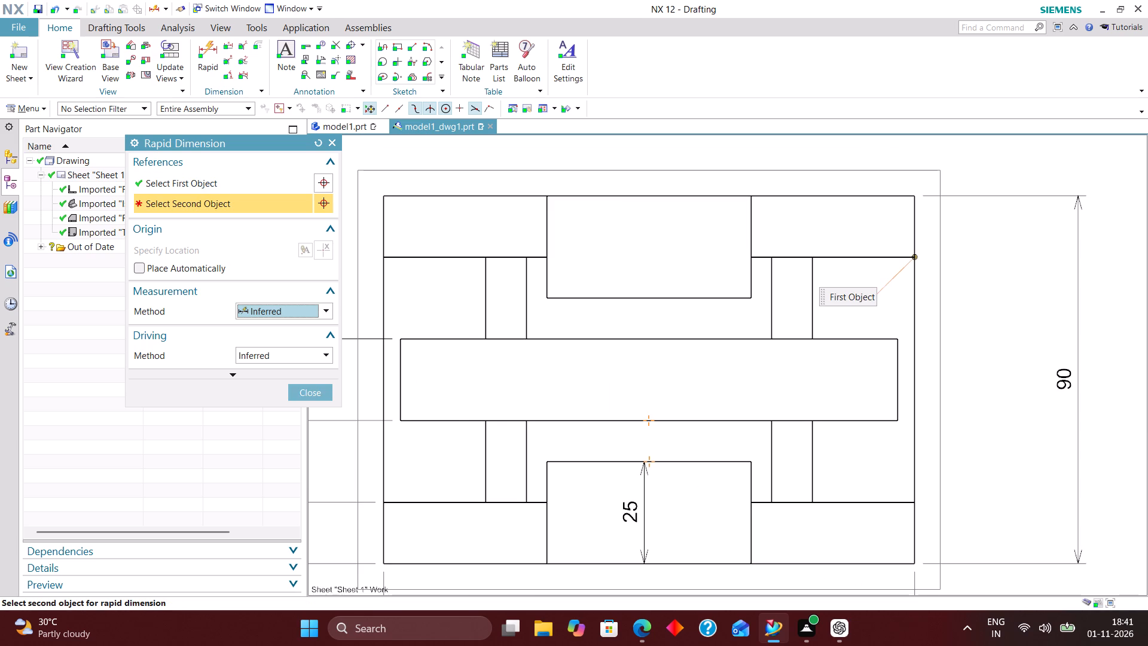
left_click(914, 501)
left_click(998, 379)
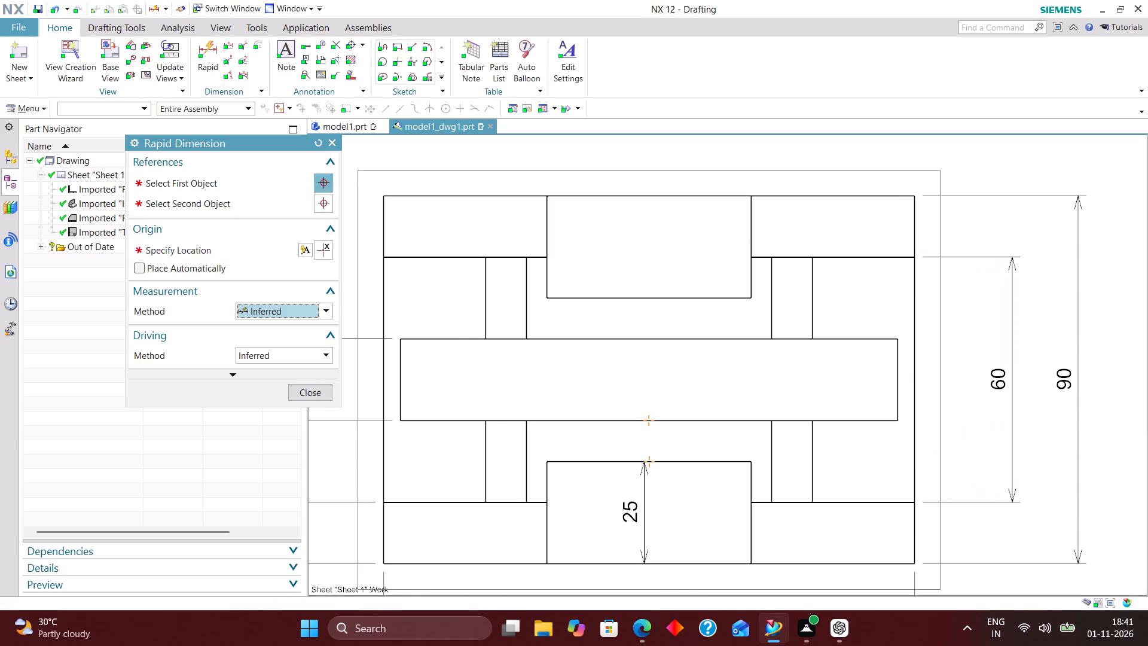
Add a rapid dimension in the front view from the central rectangle's lower-left corner horizontally to the hole centre, placed just below the rectangle.
scroll(971, 473, "down", 2)
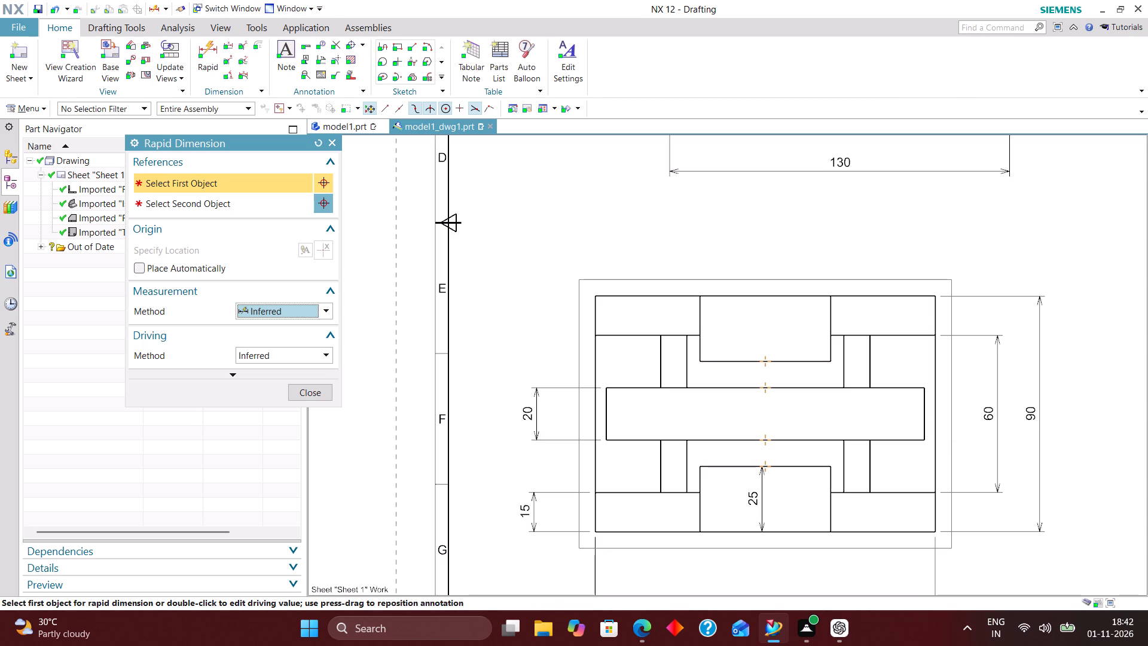
scroll(761, 336, "down", 2)
scroll(775, 511, "down", 3)
scroll(778, 303, "up", 2)
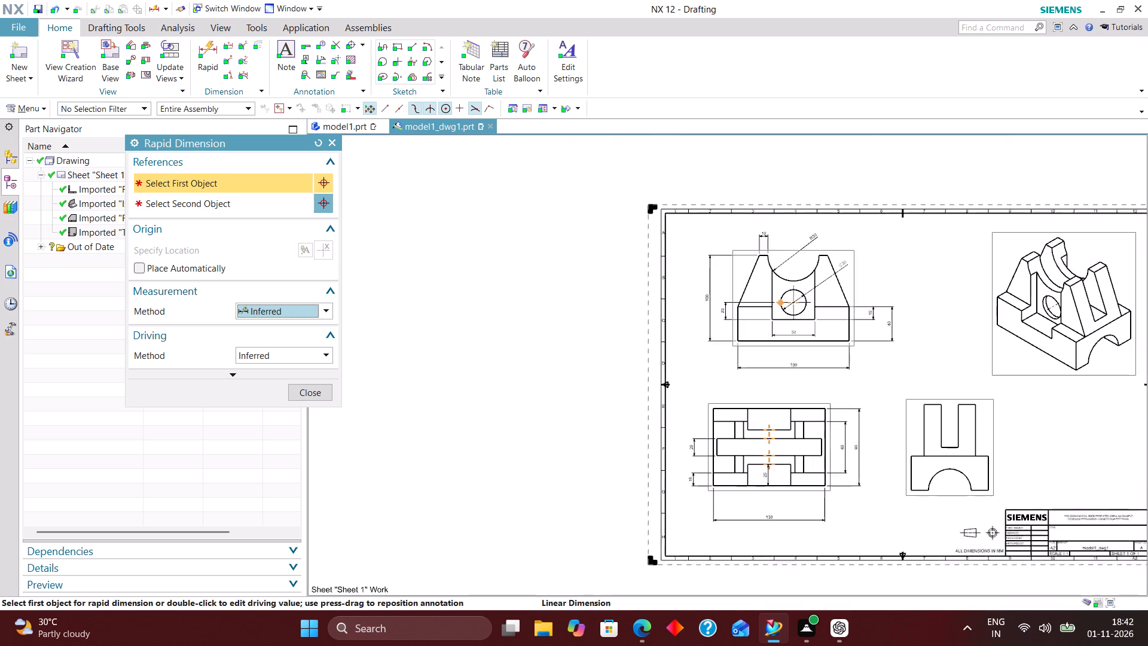
scroll(778, 303, "up", 3)
scroll(664, 314, "down", 1)
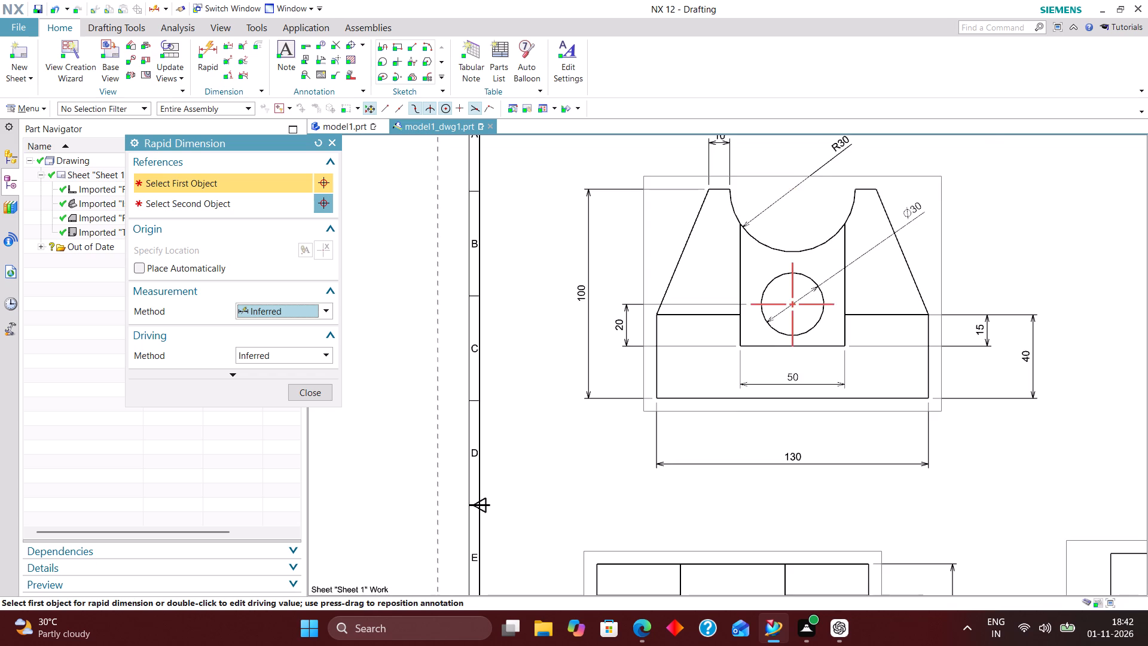
scroll(750, 311, "up", 2)
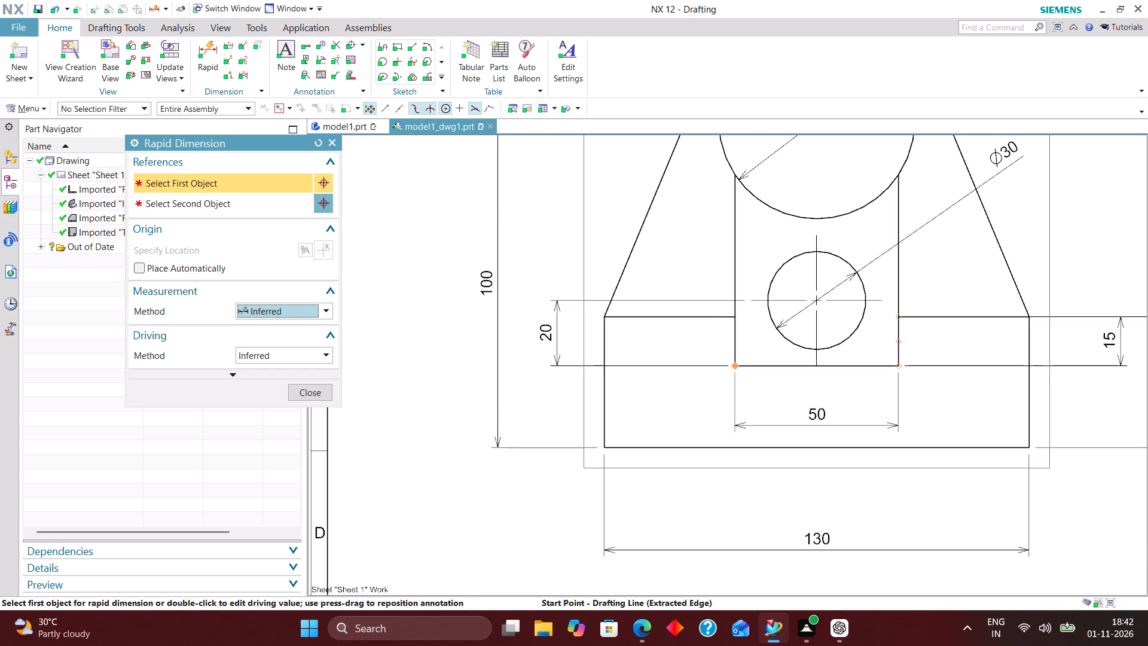
left_click(737, 364)
left_click(813, 356)
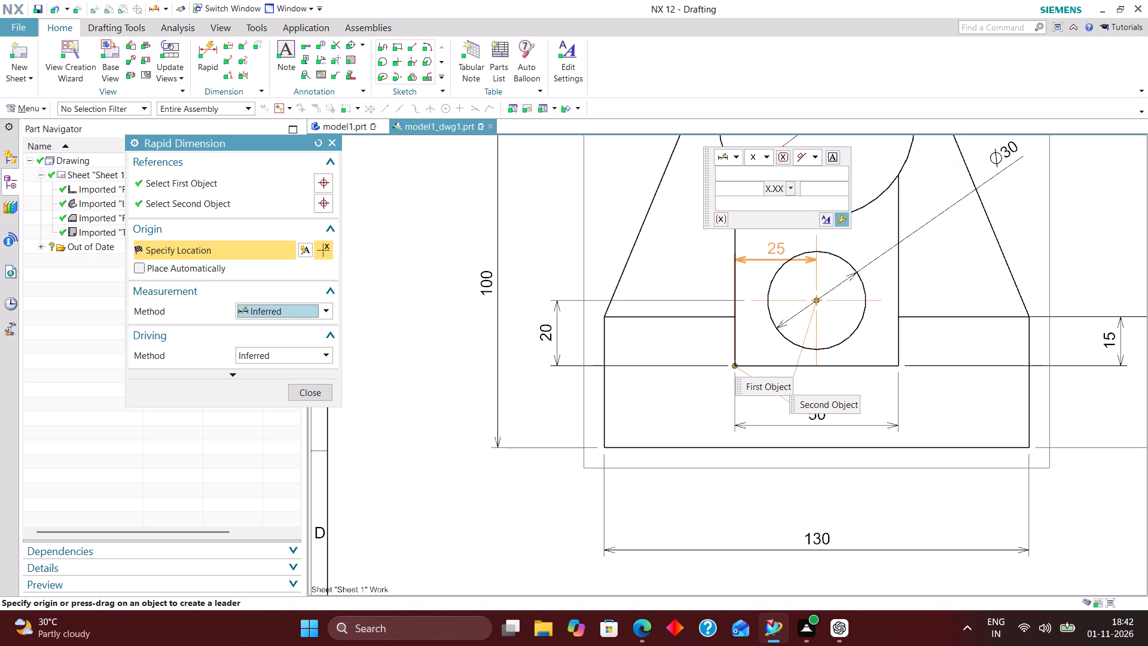
type("+-")
key("plus")
key("plus")
key("plus")
key("plus")
key("plus")
key("plus")
key("plus")
key("plus")
key("plus")
key("plus")
scroll(784, 243, "up", 3)
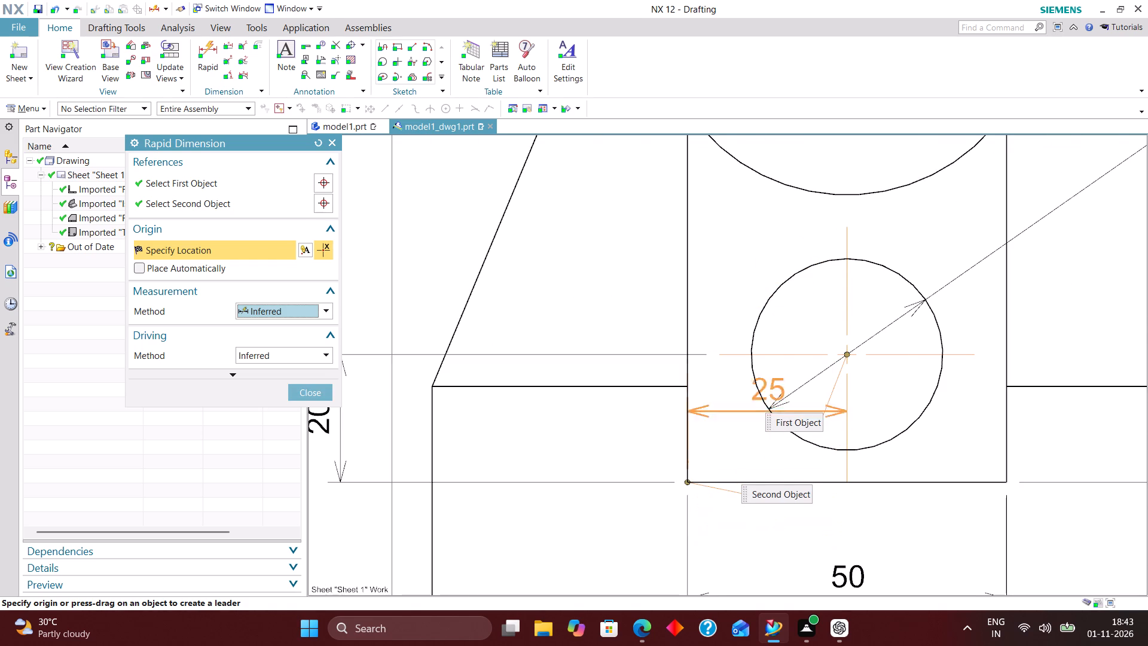
scroll(768, 349, "down", 1)
left_click(775, 492)
Add a rapid dimension for the vertical height of the front view's right sloped edge, placed right of the view above the base height dimension.
scroll(683, 404, "down", 1)
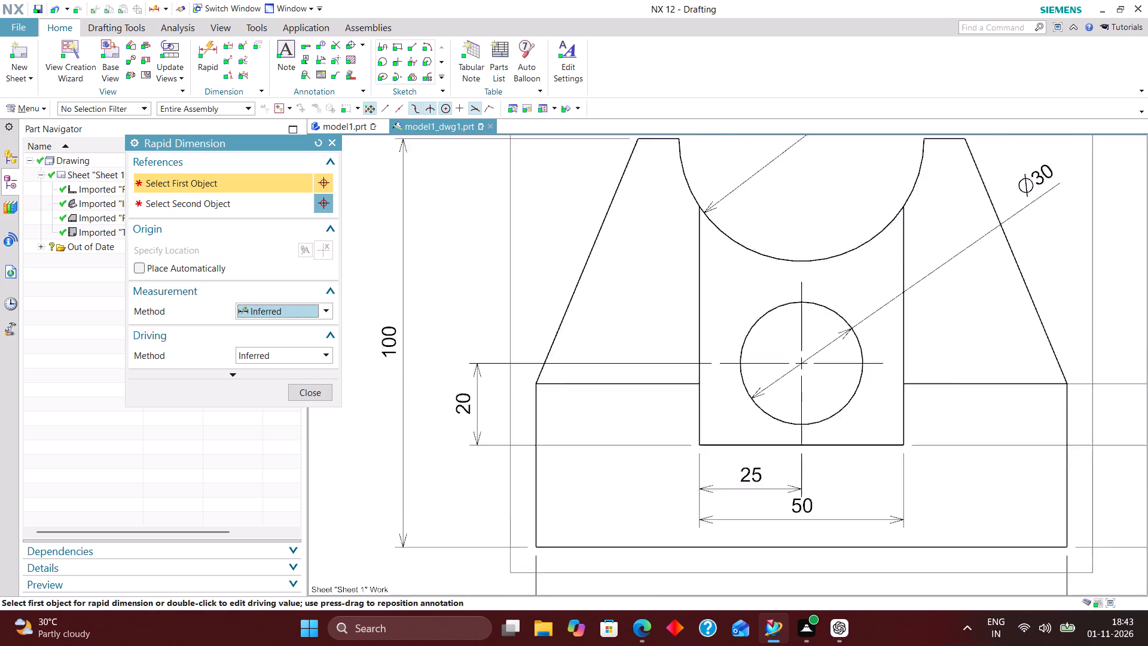
scroll(683, 404, "down", 2)
scroll(780, 364, "down", 1)
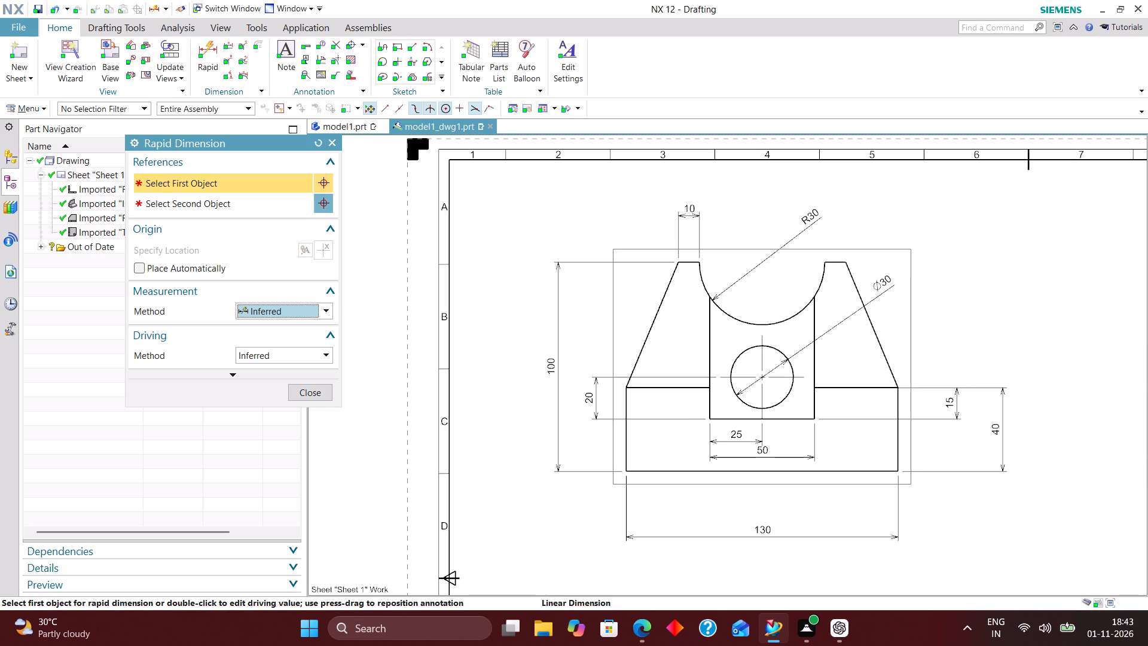
scroll(734, 354, "down", 2)
scroll(688, 334, "up", 3)
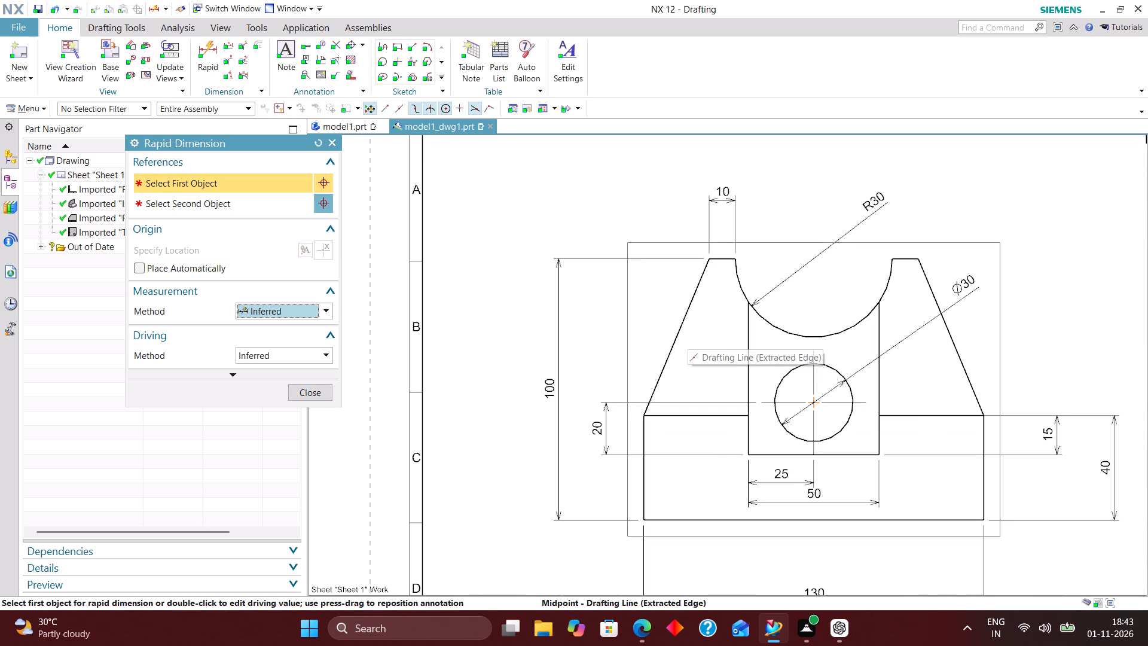
scroll(588, 342, "down", 1)
scroll(955, 361, "up", 3)
left_click(857, 438)
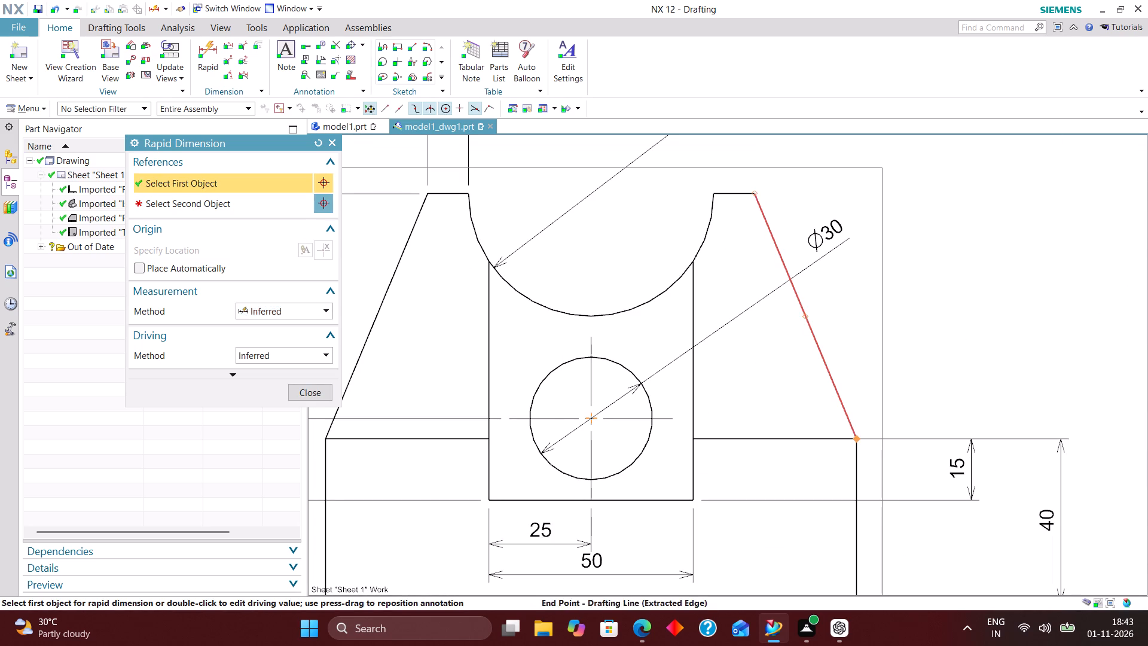
left_click(755, 190)
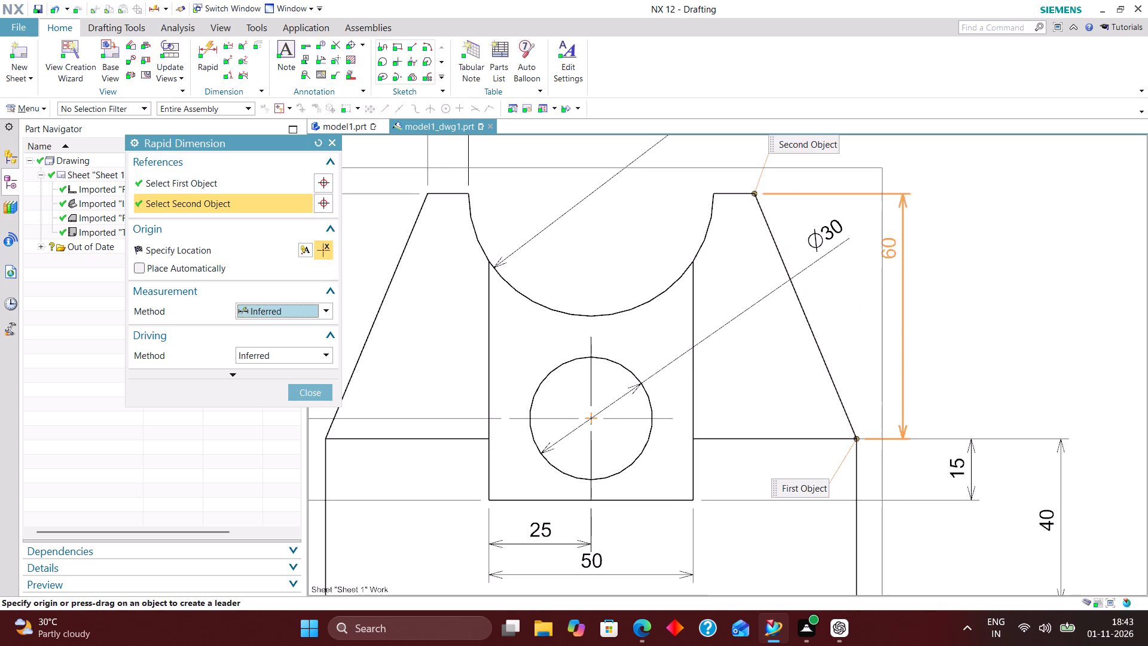
left_click(1050, 283)
Add a rapid dimension for the overall width across the two uprights in the right view, placed above the view.
scroll(879, 246, "down", 4)
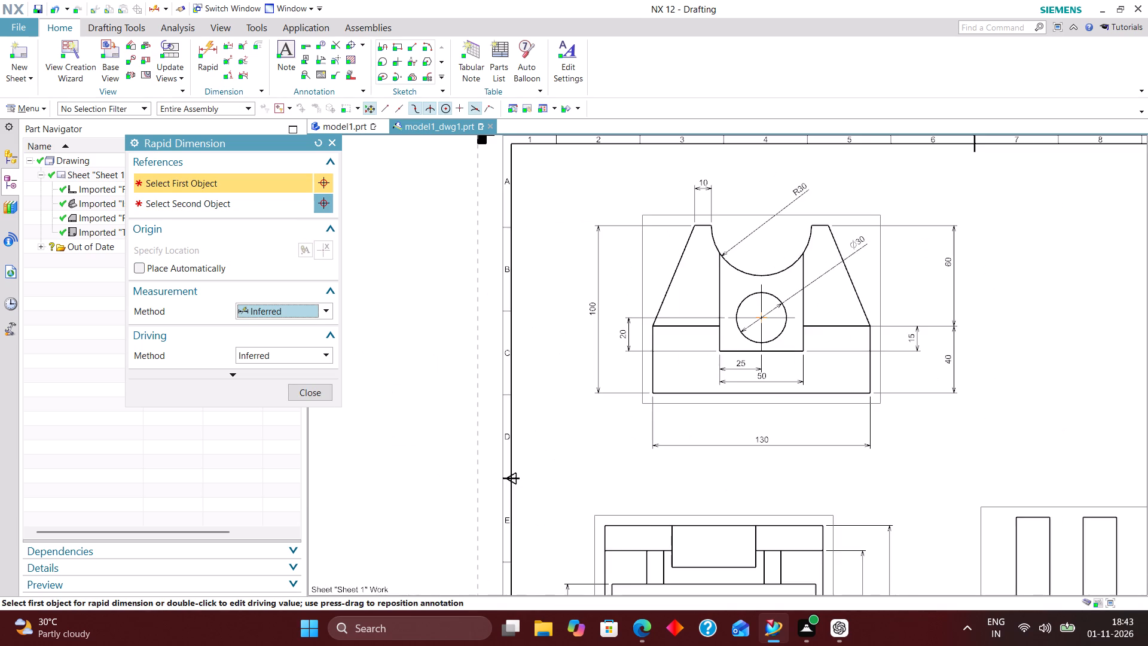
scroll(813, 295, "down", 2)
scroll(815, 494, "up", 3)
scroll(793, 318, "down", 2)
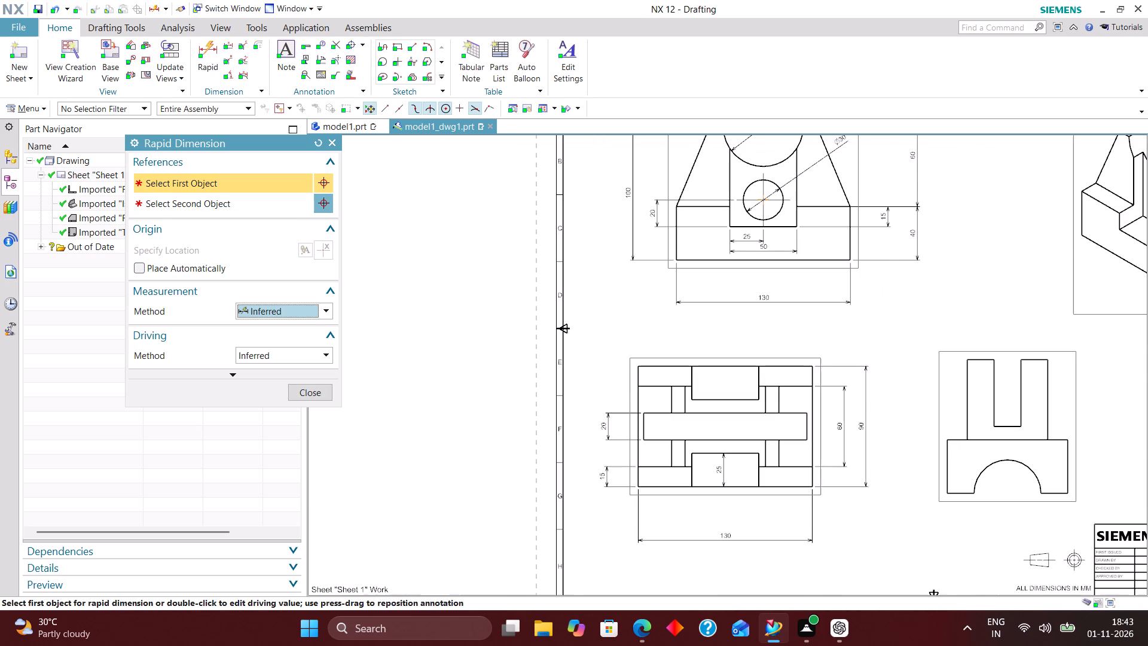
scroll(890, 416, "down", 2)
scroll(973, 444, "up", 6)
scroll(897, 484, "down", 2)
scroll(937, 302, "up", 3)
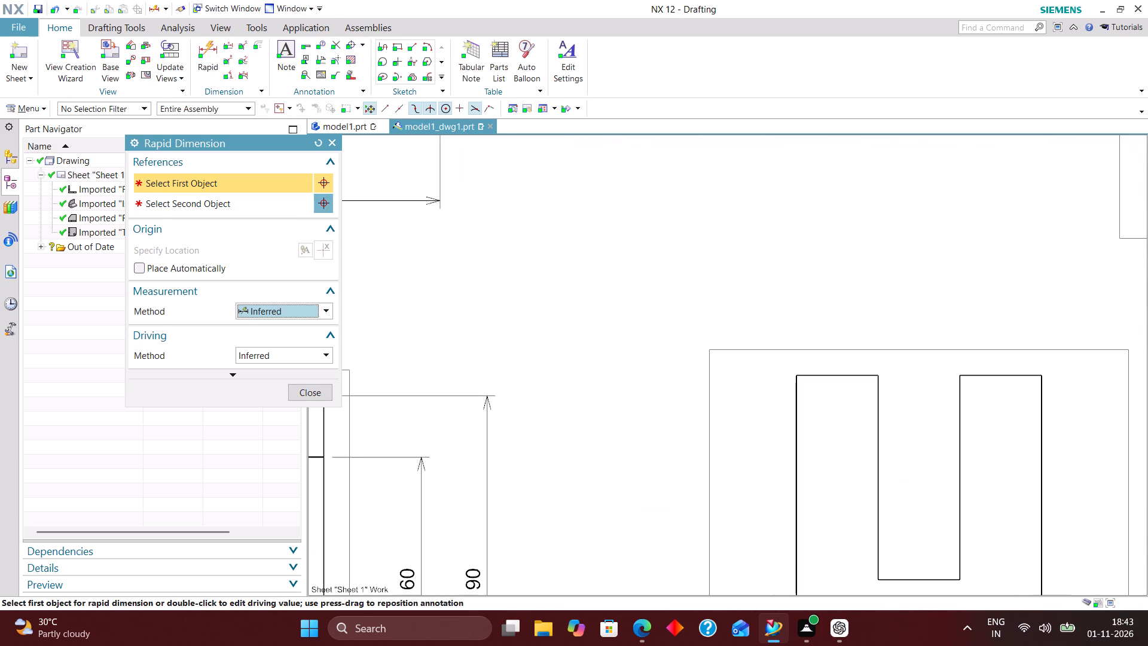
scroll(937, 302, "up", 1)
left_click(792, 377)
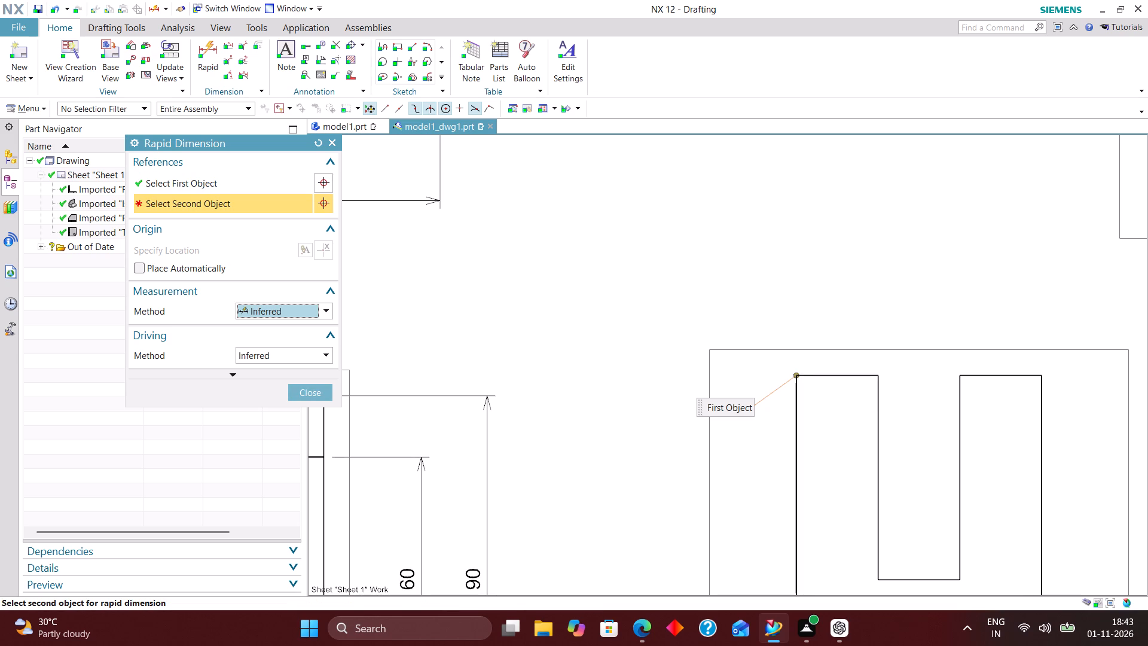
left_click(1043, 370)
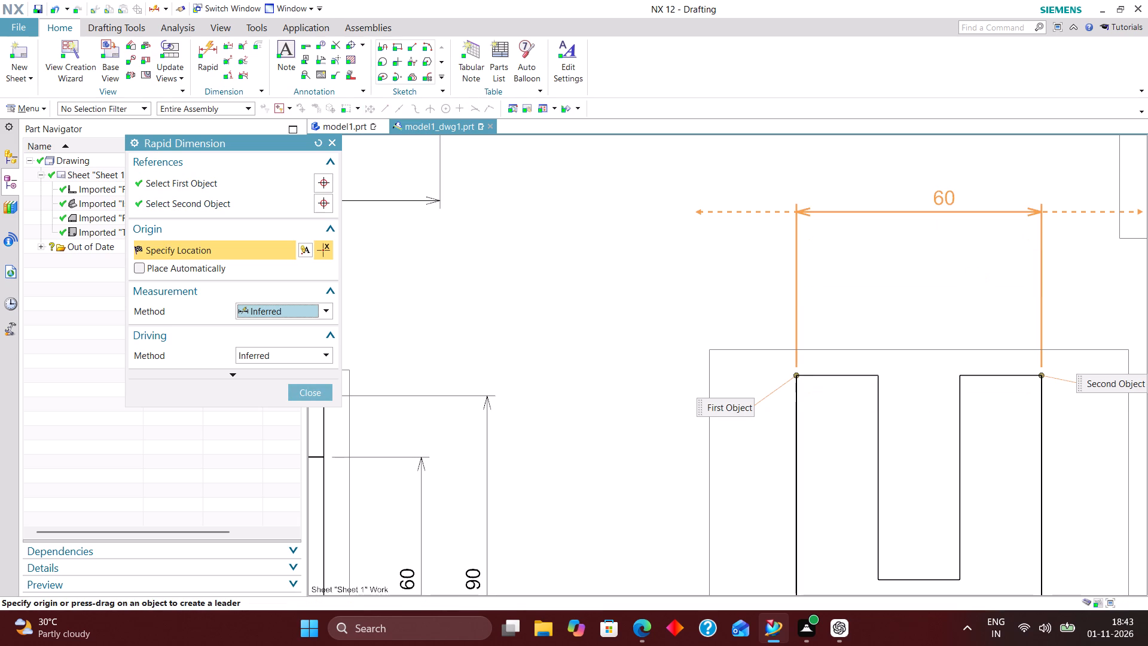
left_click(944, 210)
Add a rapid dimension for the slot width between the right view's uprights, placed above the view, under the dimension across both uprights.
scroll(914, 264, "down", 1)
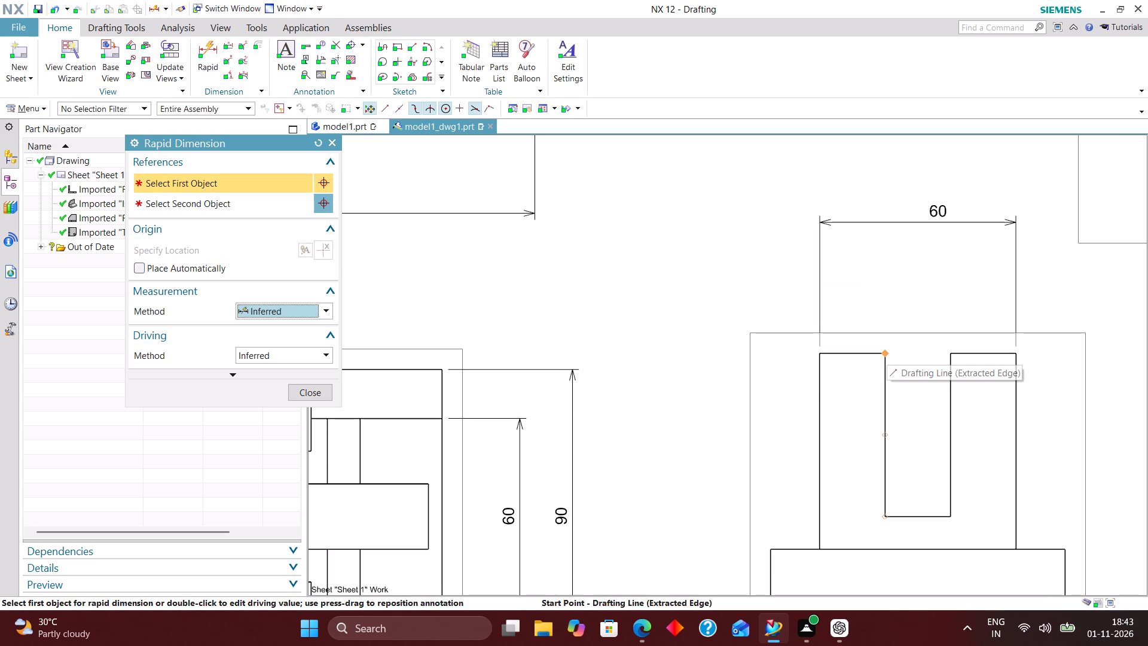
left_click(886, 350)
left_click(951, 349)
left_click(914, 276)
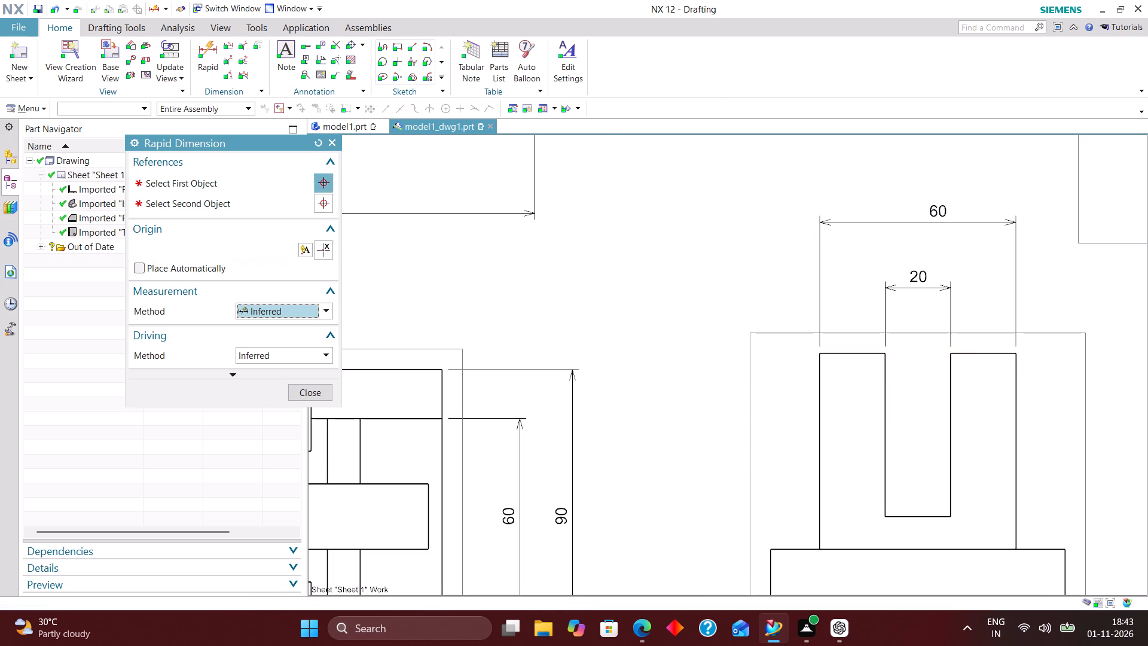
Add a rapid dimension for the base height in the right view, placed left of the view.
scroll(921, 230, "down", 3)
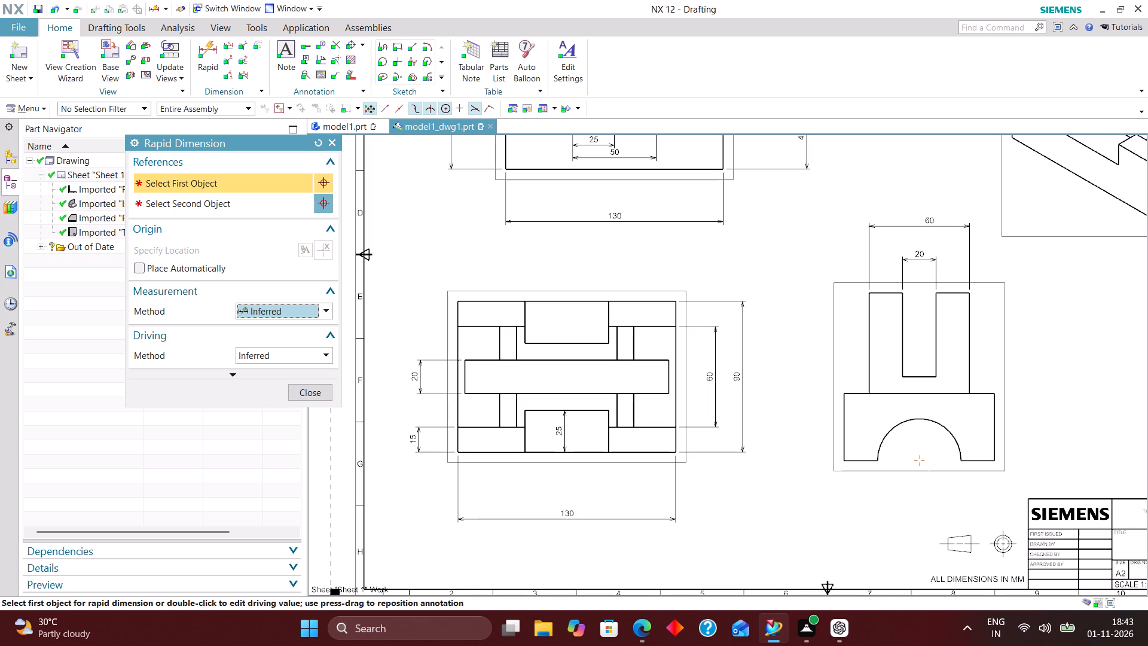
scroll(835, 415, "up", 4)
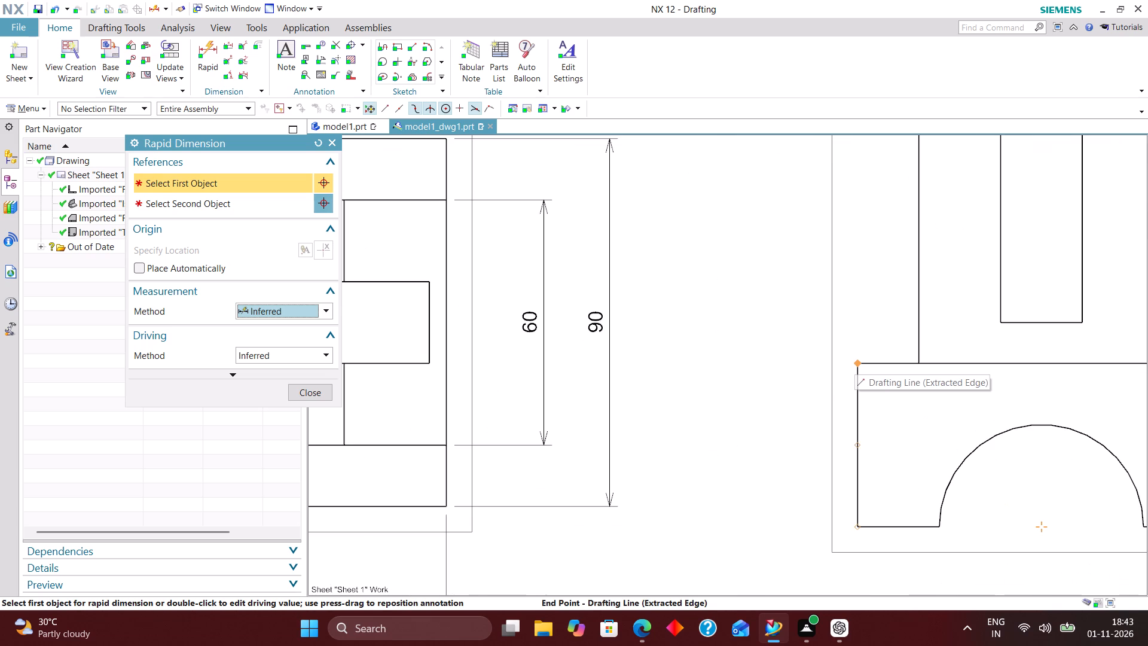
left_click(855, 360)
left_click(858, 529)
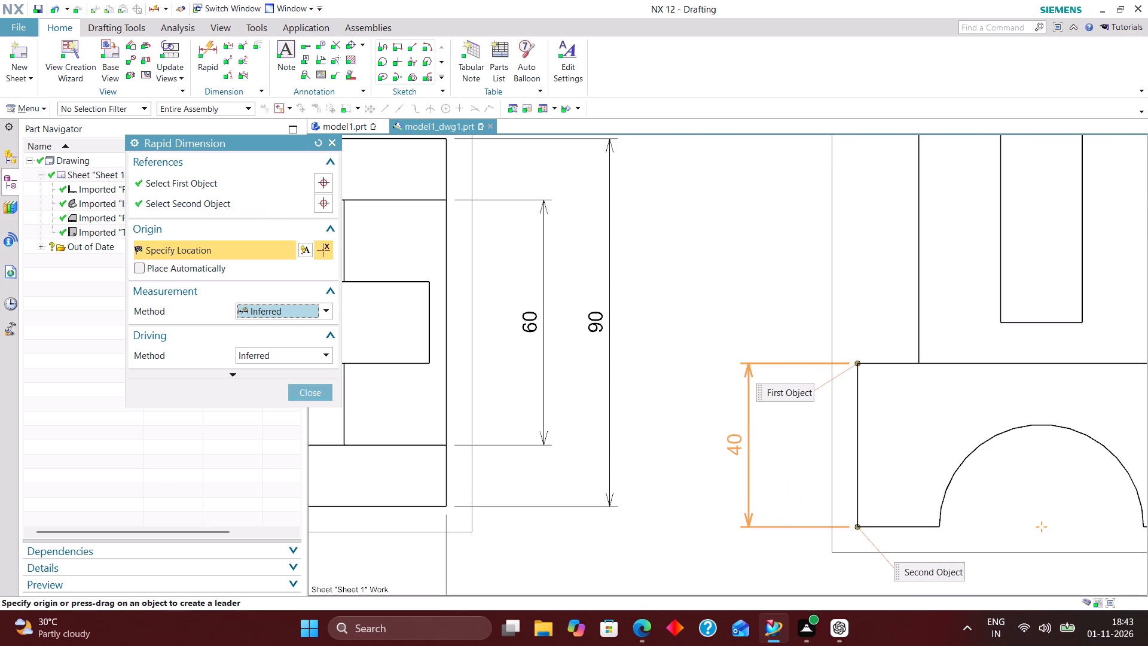
left_click(731, 450)
Add a rapid dimension for the width of the base's flat left foot in the right view, placed below the view.
scroll(809, 374, "down", 1)
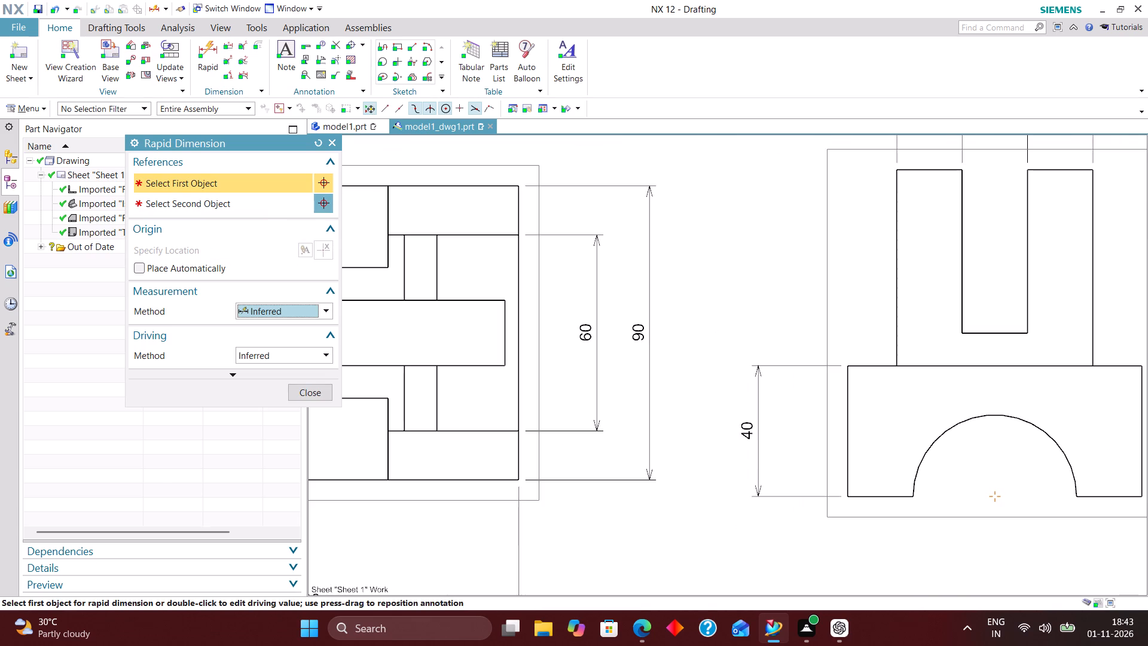
scroll(949, 521, "up", 1)
scroll(794, 440, "down", 2)
scroll(863, 494, "up", 3)
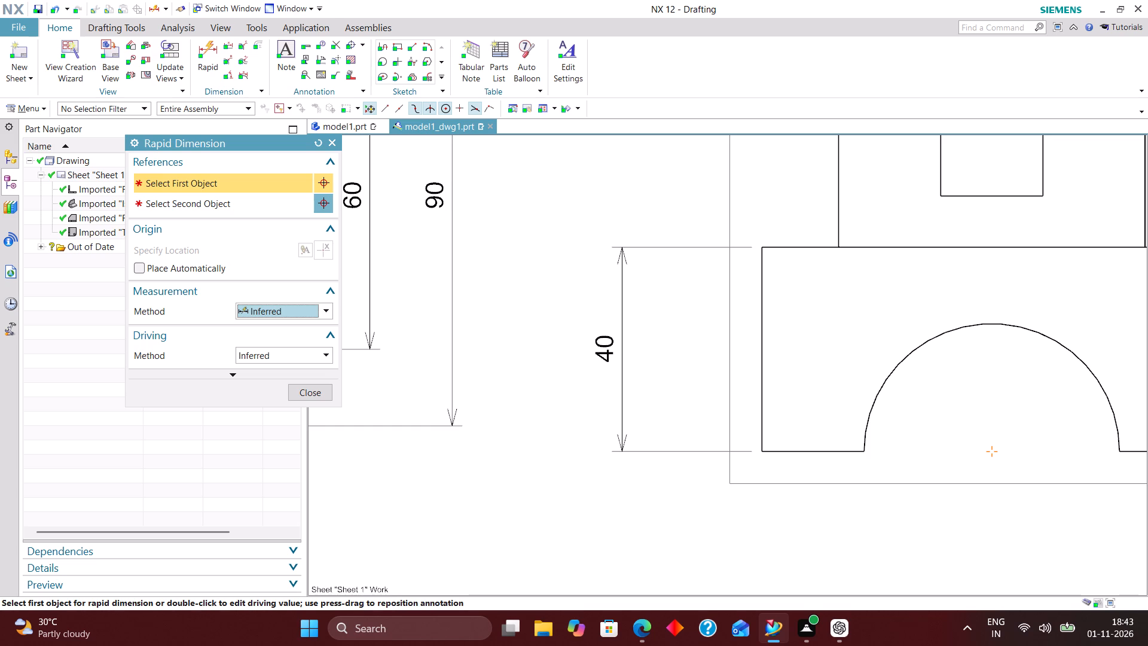
left_click(759, 450)
left_click(863, 449)
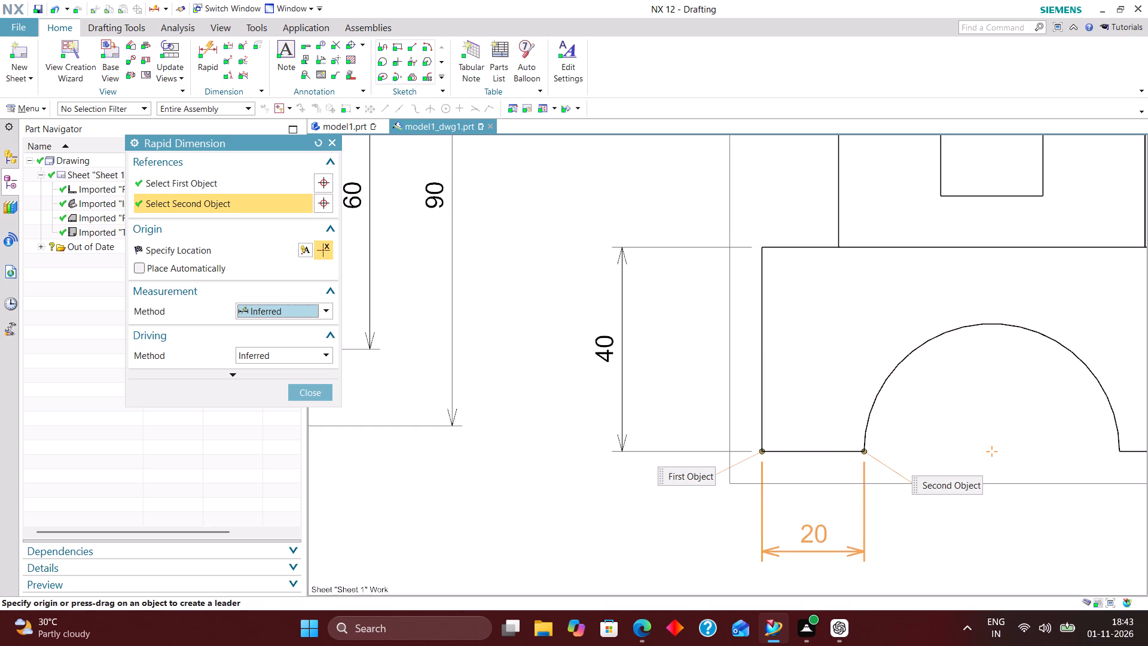
left_click(817, 556)
Add a rapid dimension using the Radial method to the right view's semicircular base cutout, with its text below the view.
scroll(685, 476, "down", 3)
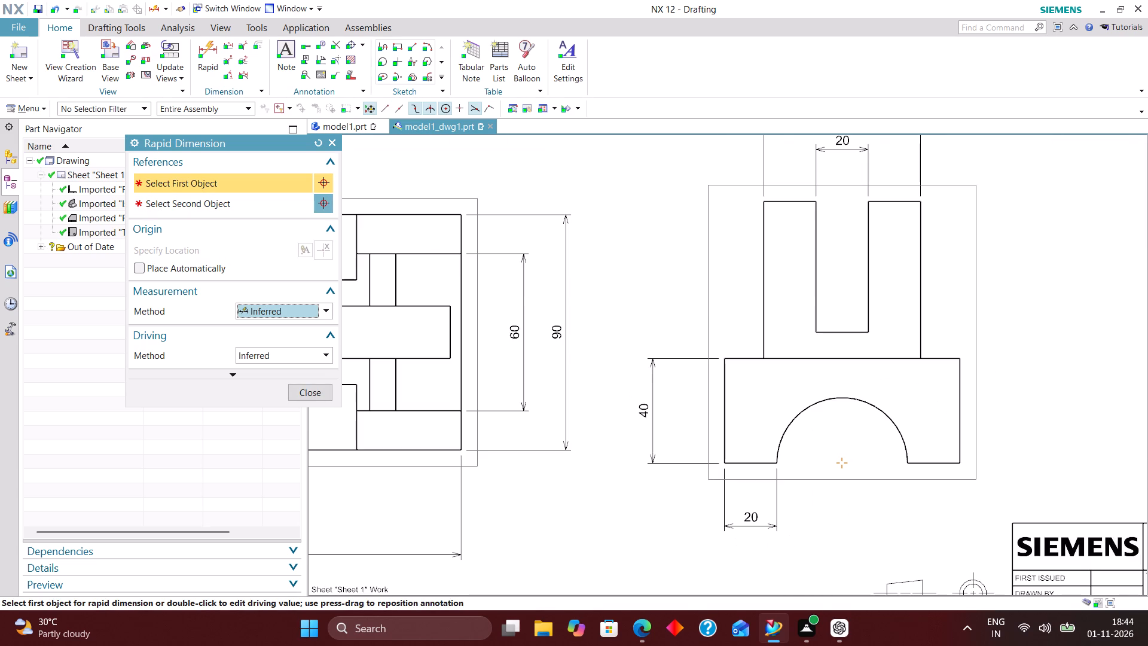
left_click(310, 308)
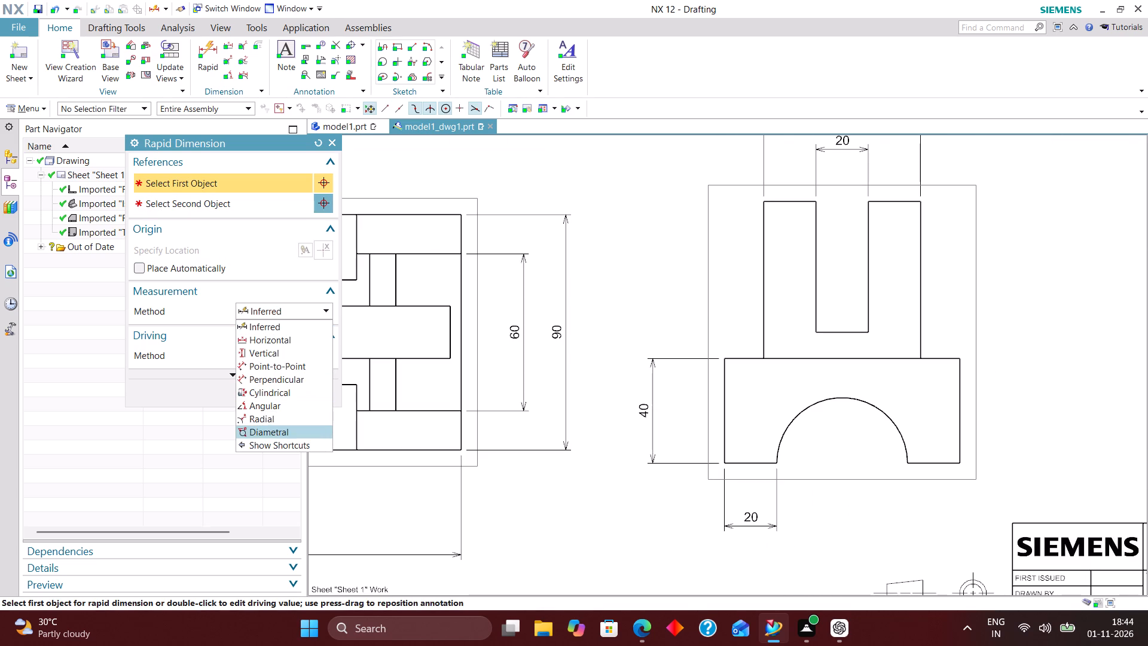
left_click(289, 417)
scroll(753, 410, "up", 3)
left_click(819, 441)
scroll(755, 444, "down", 4)
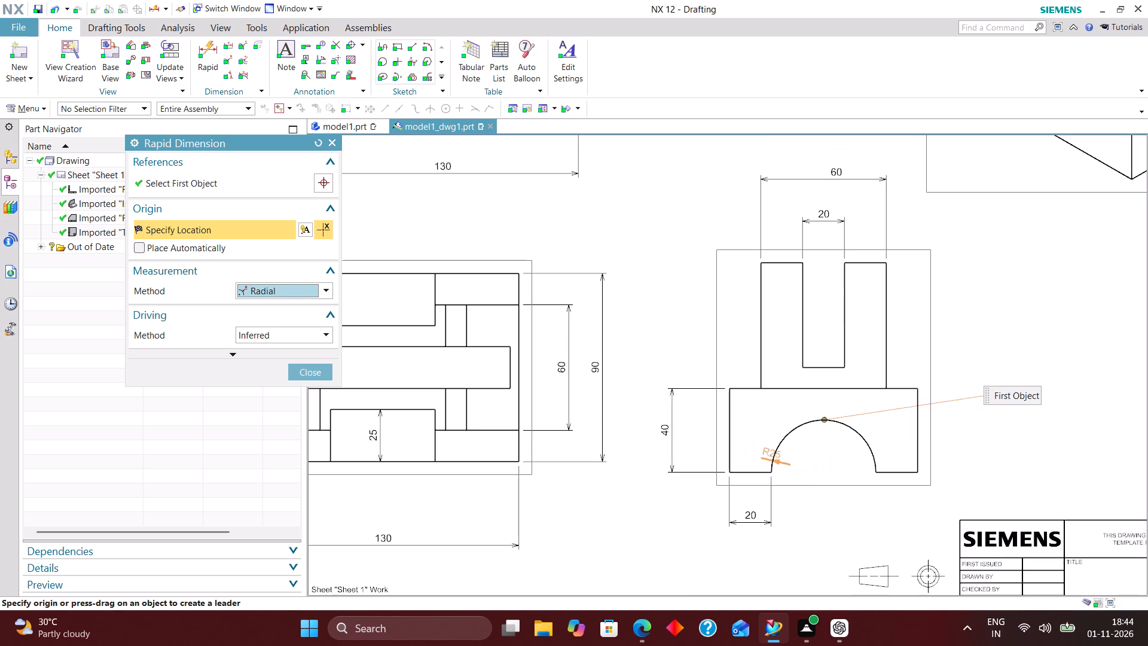
left_click(850, 513)
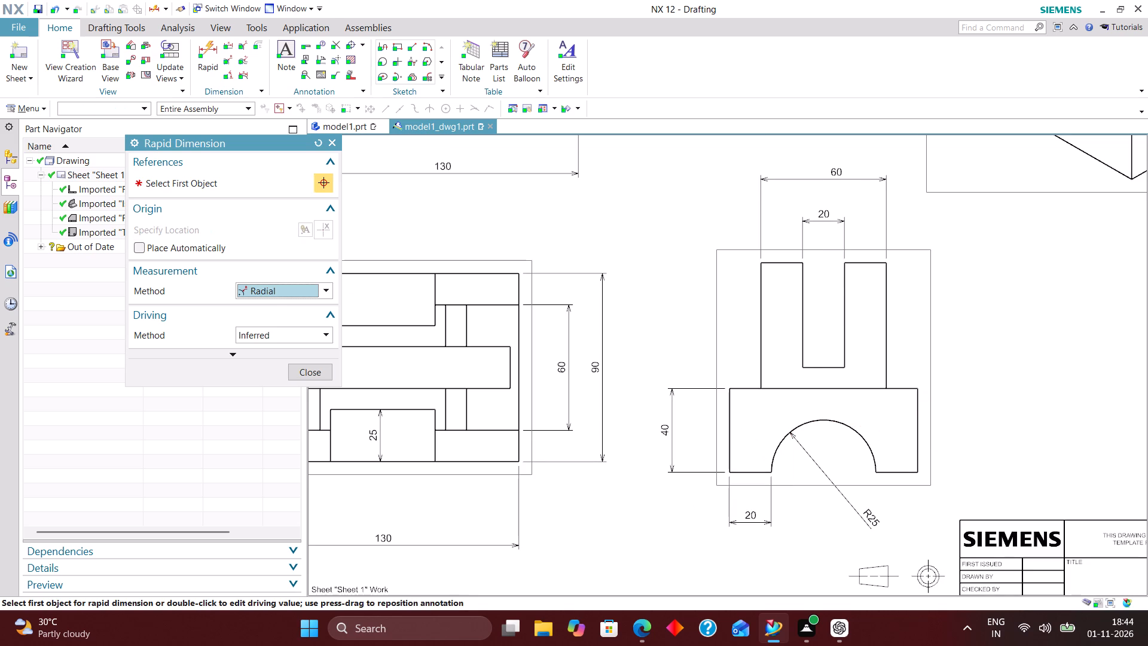
With the Inferred method, add a rapid dimension for the uprights' height above the base in the right view, placed right of the view.
scroll(805, 419, "down", 1)
scroll(881, 398, "up", 1)
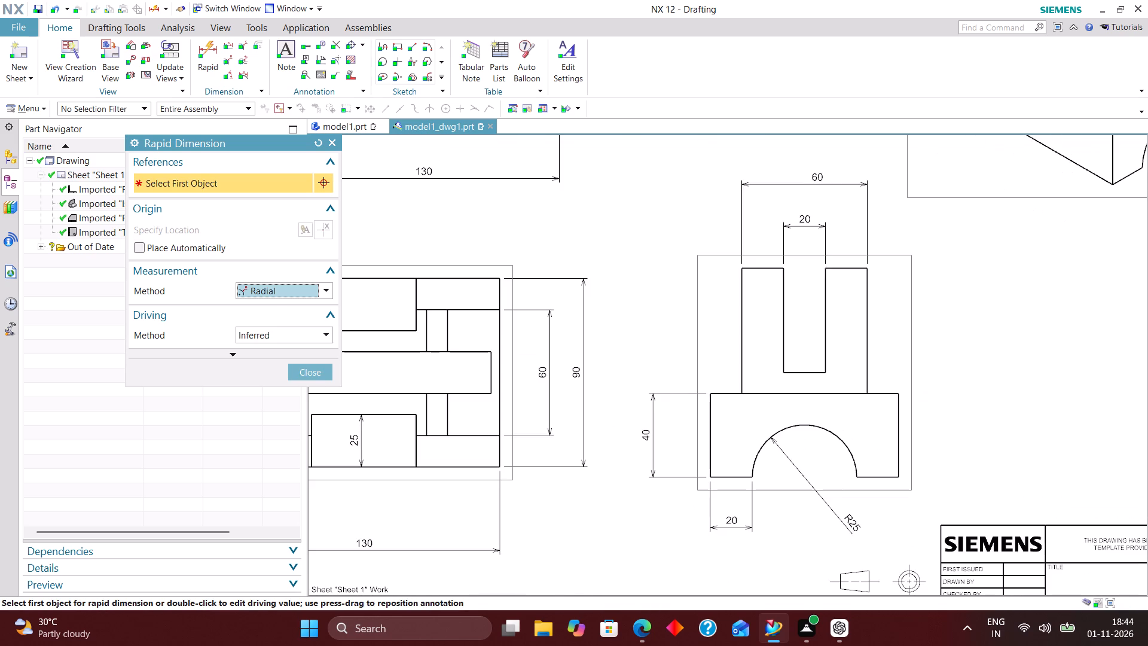
scroll(875, 418, "down", 3)
scroll(905, 376, "up", 2)
left_click(326, 288)
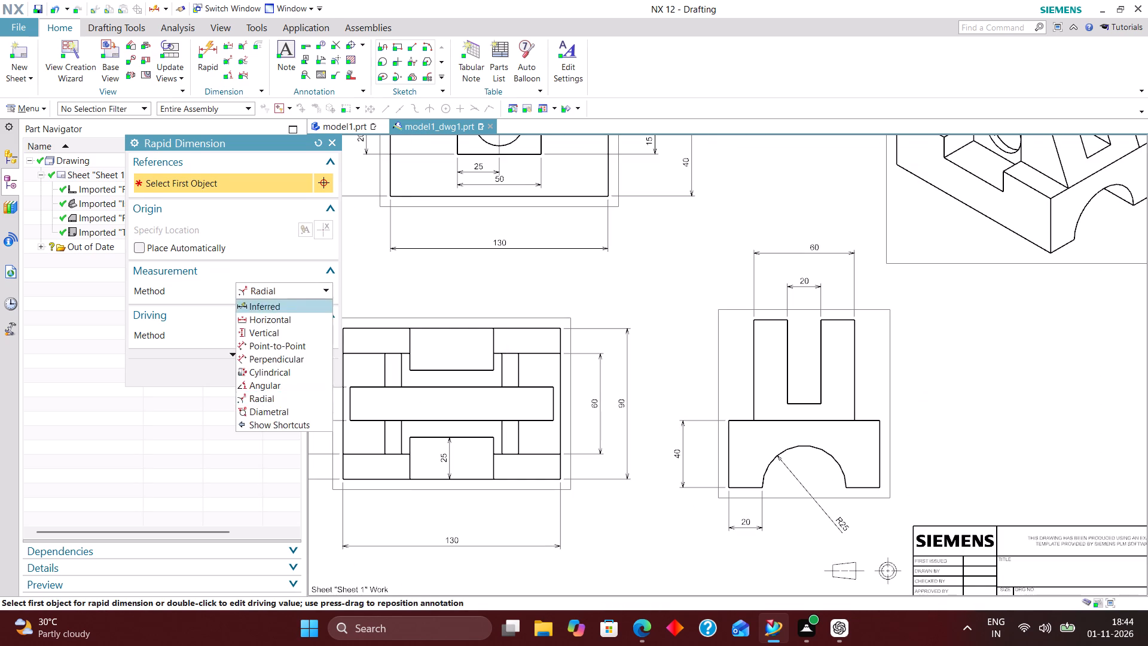
left_click(320, 304)
left_click(881, 418)
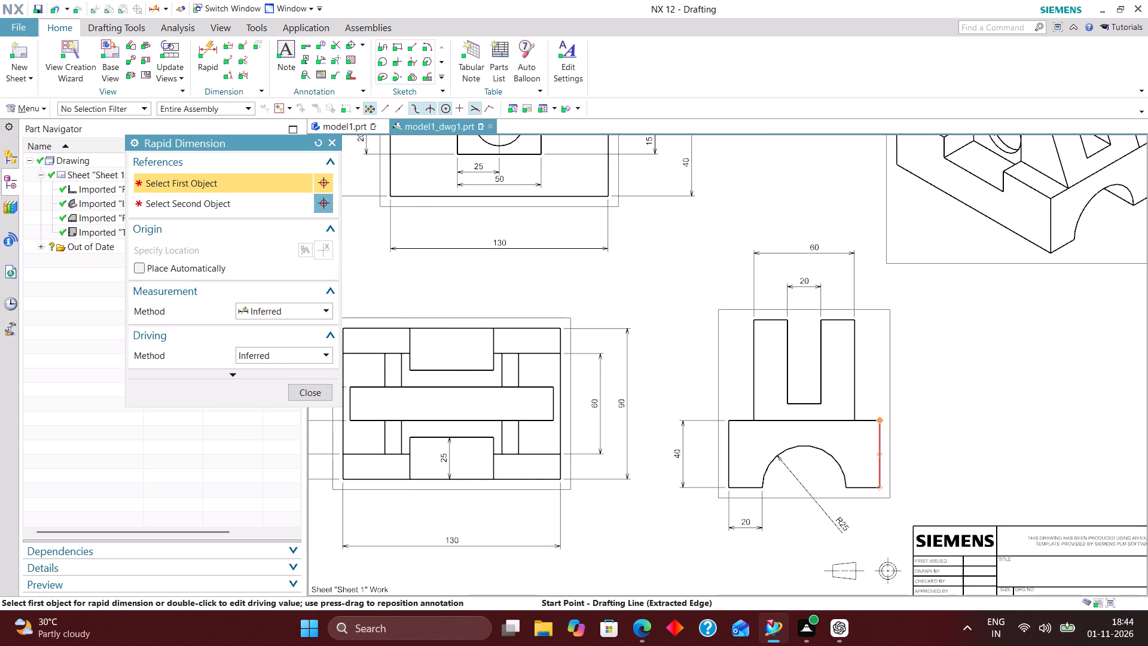
left_click(857, 318)
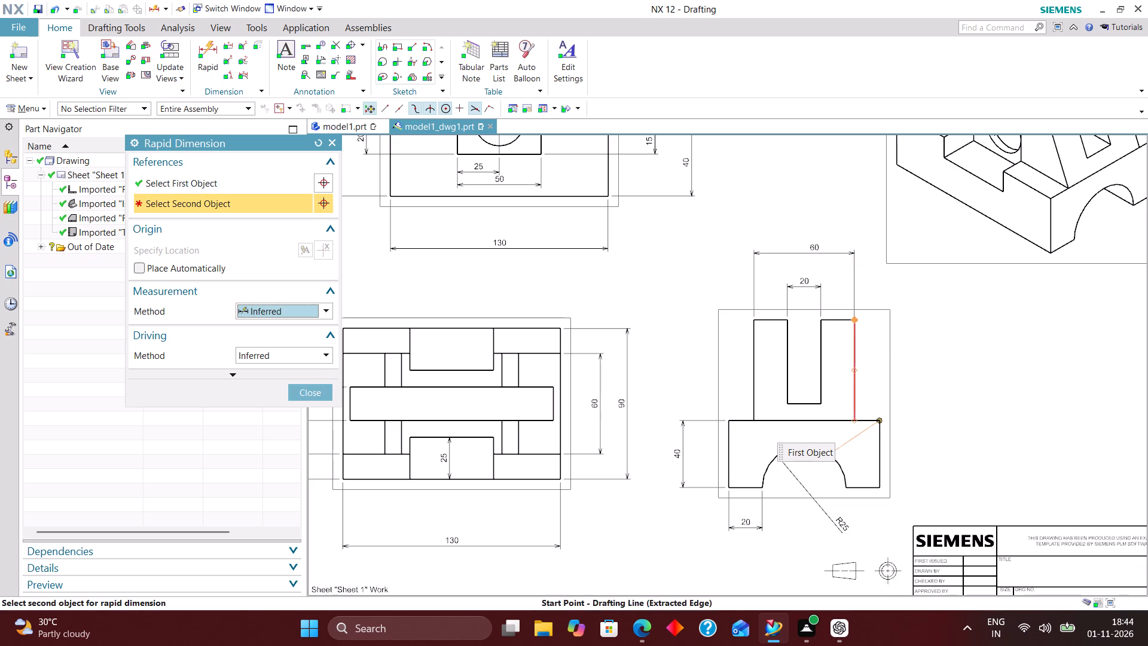
left_click(926, 377)
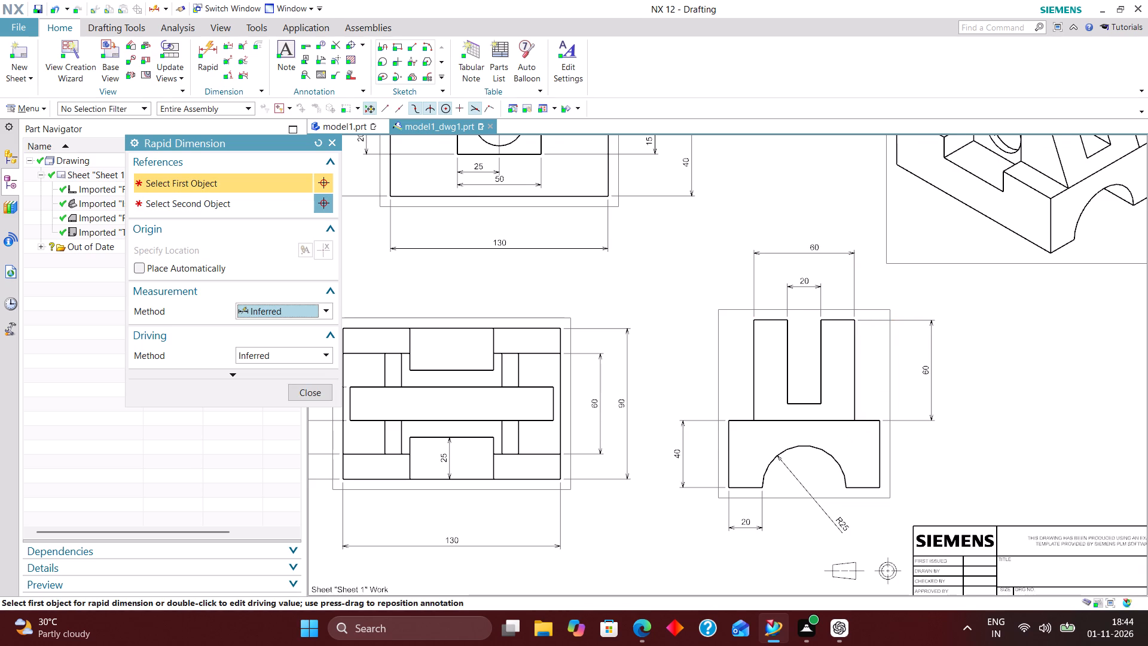
scroll(900, 468, "down", 3)
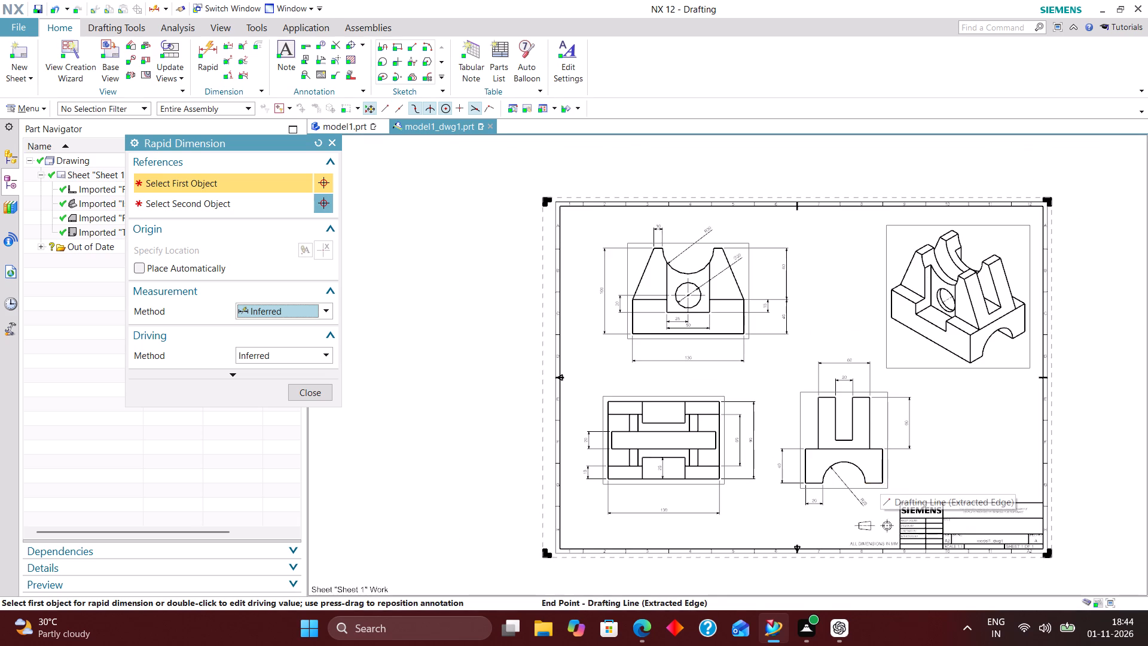
scroll(795, 307, "up", 5)
left_click(317, 391)
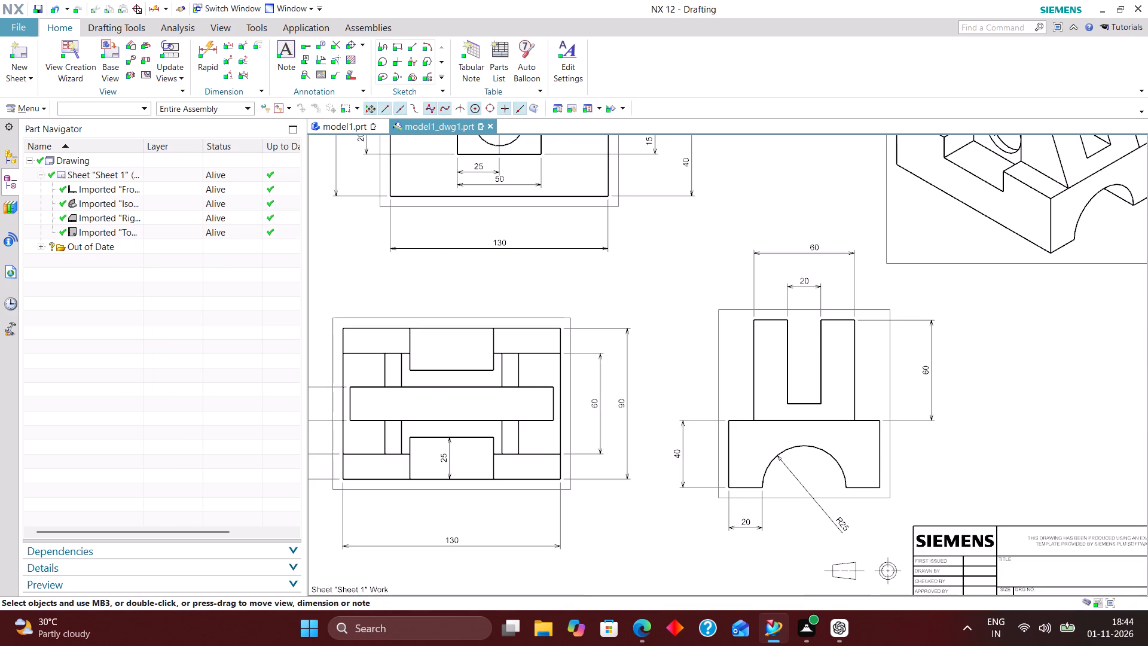
Move the front view's vertical hole-centre dimension from outside the view to inside the central rectangle, beside the hole.
scroll(572, 354, "down", 3)
scroll(587, 237, "up", 5)
scroll(639, 274, "up", 4)
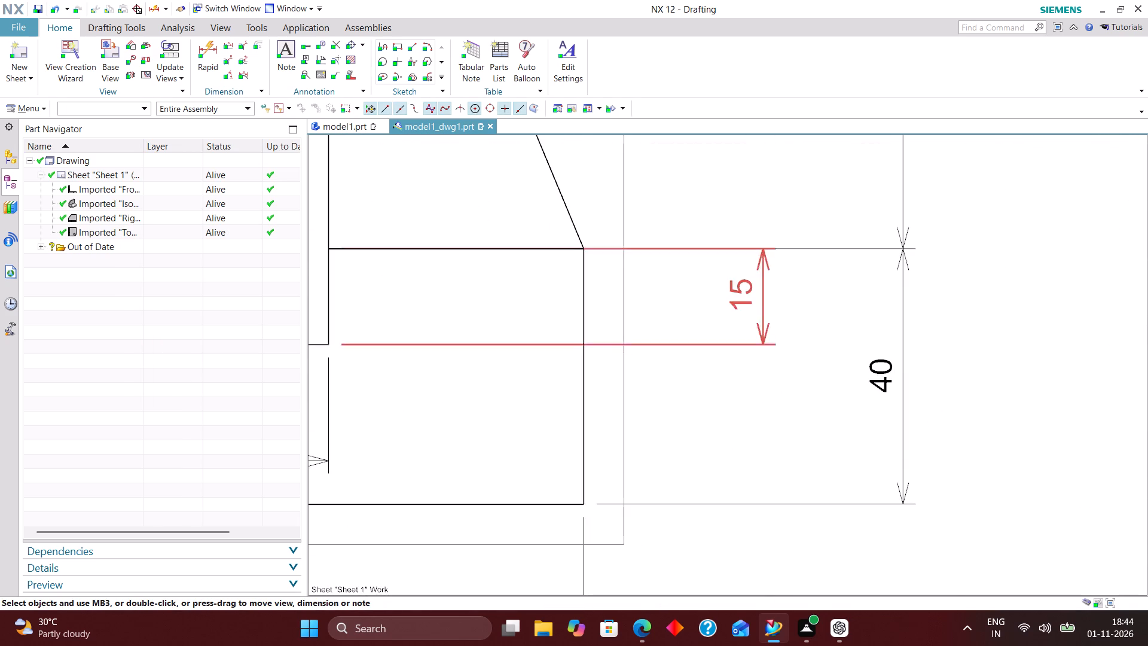
scroll(730, 340, "down", 5)
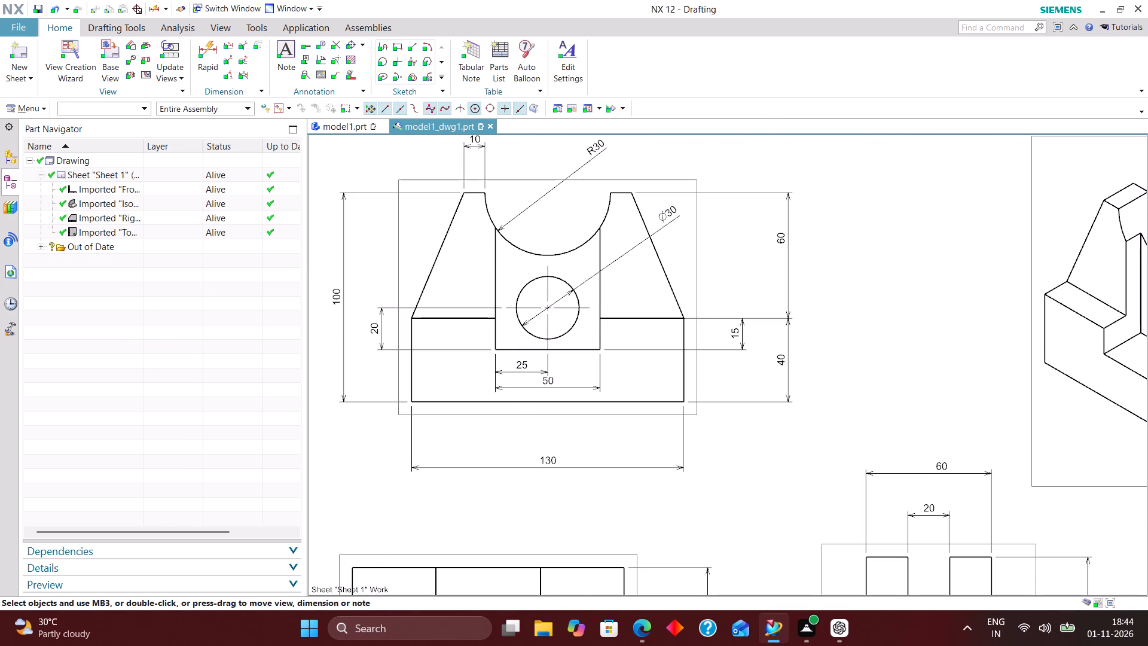
scroll(400, 329, "up", 3)
left_click_drag(354, 330, 595, 325)
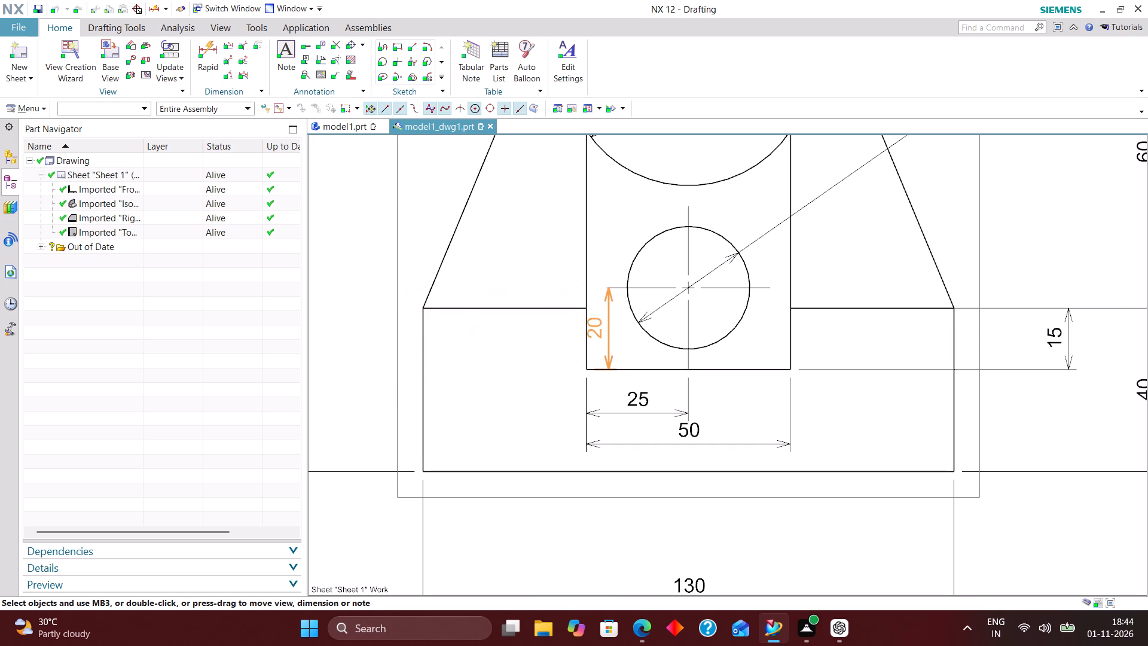
left_click_drag(595, 325, 599, 324)
left_click(599, 322)
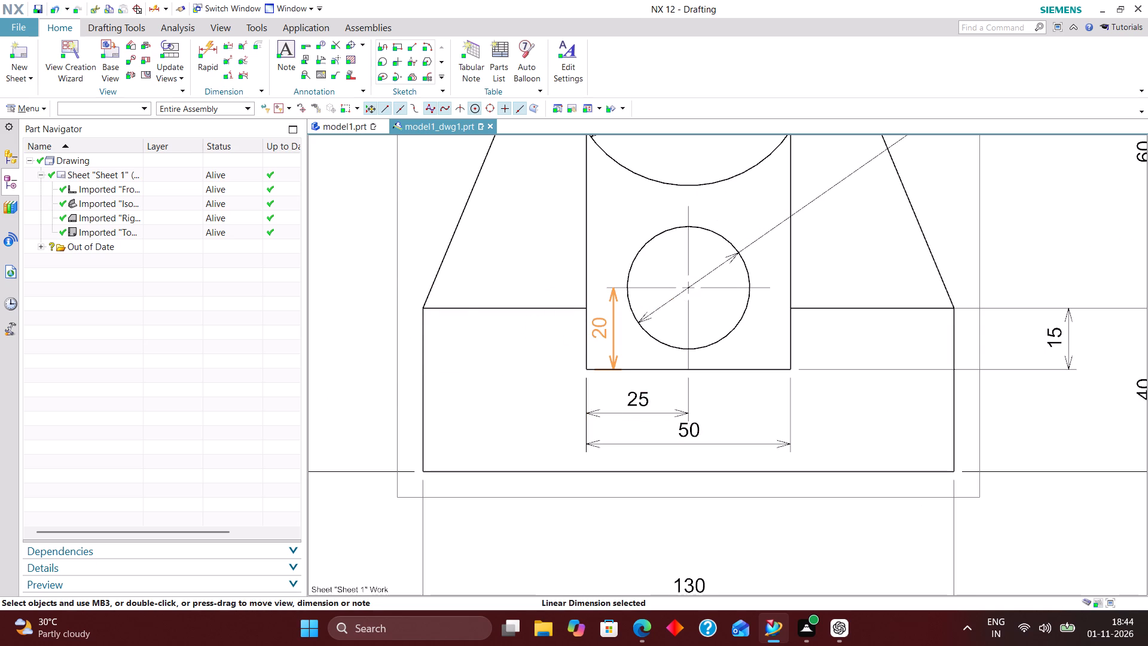
Move the central rectangle's width dimension below the front view, just above the overall width dimension.
scroll(634, 327, "down", 2)
scroll(676, 471, "up", 2)
left_click_drag(673, 353, 668, 439)
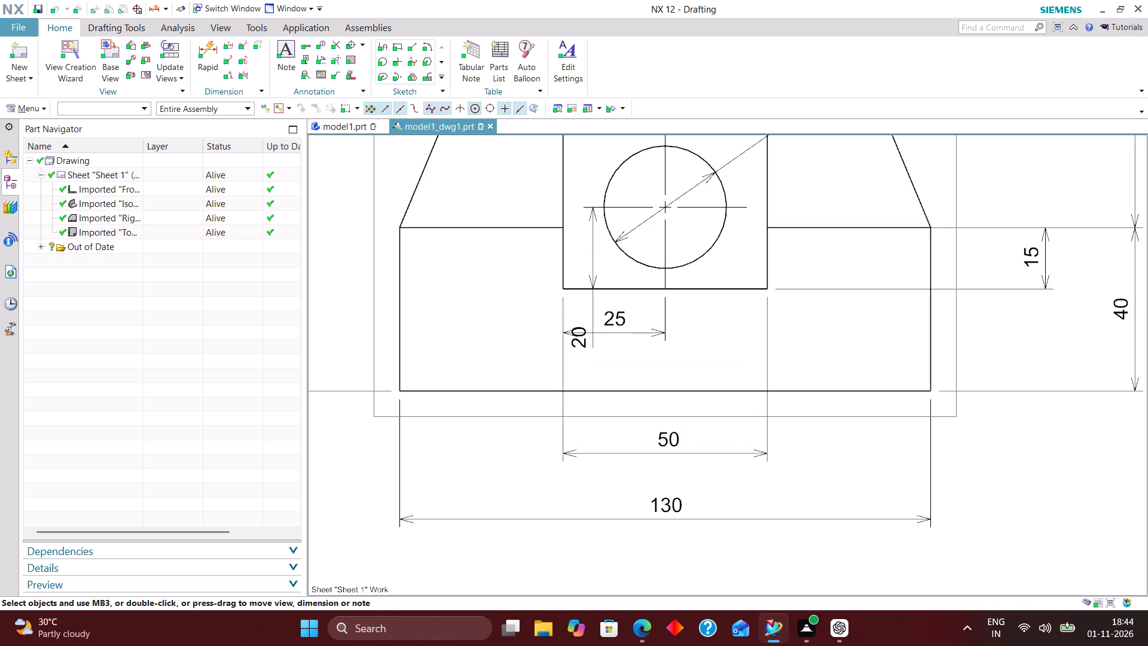
Reposition the vertical hole-centre dimension so its text sits inside the central rectangle, left of the hole and centred between its arrows.
left_click_drag(593, 316, 594, 281)
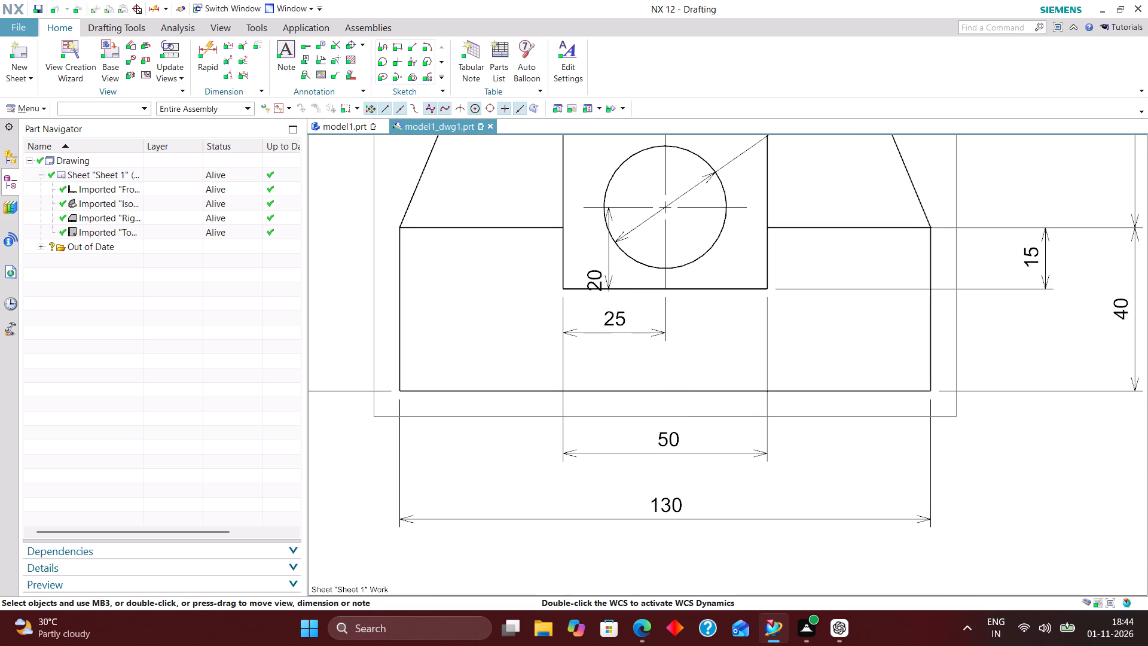
left_click(595, 243)
left_click_drag(592, 271, 586, 245)
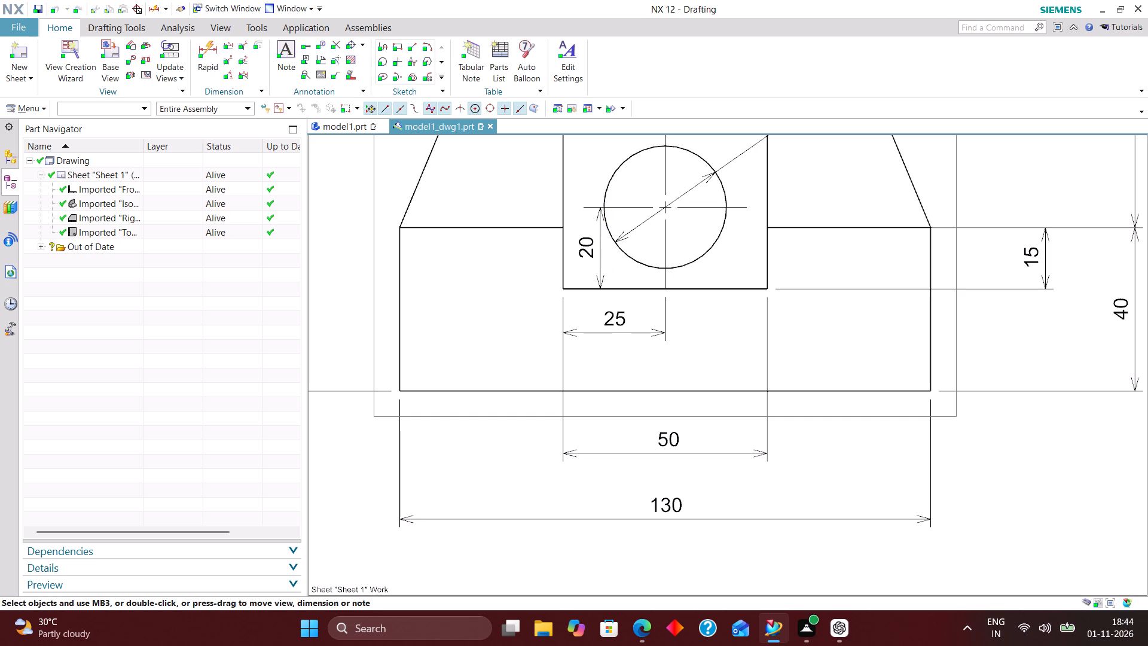
Move the front view's horizontal hole-centre dimension lower, near the bottom edge of the base.
left_click_drag(610, 319, 608, 353)
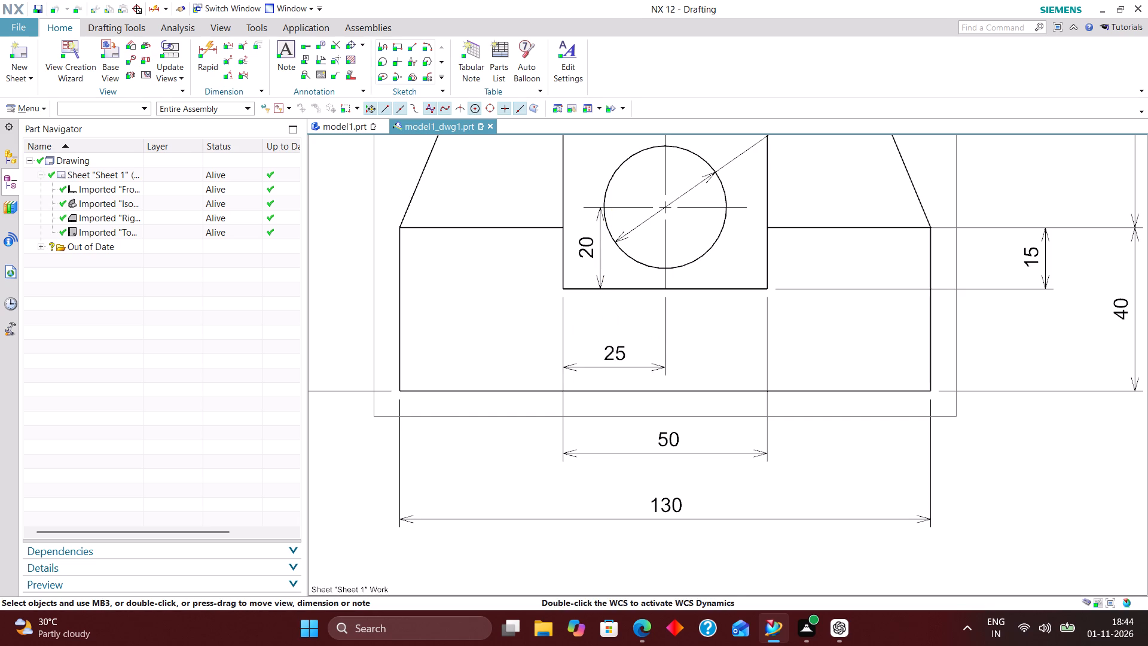
Set the front view's R30 dimension to Horizontal Text orientation with the text positioned over the stub.
scroll(569, 378, "down", 3)
scroll(680, 471, "down", 1)
scroll(640, 277, "up", 1)
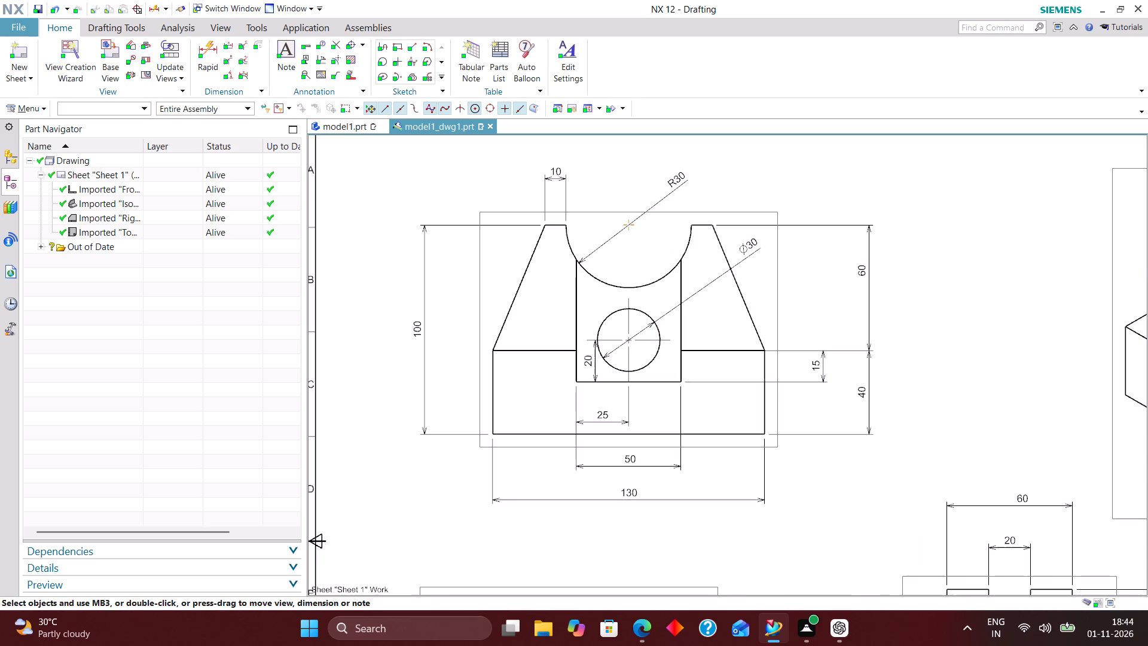
scroll(639, 363, "down", 2)
scroll(605, 254, "up", 3)
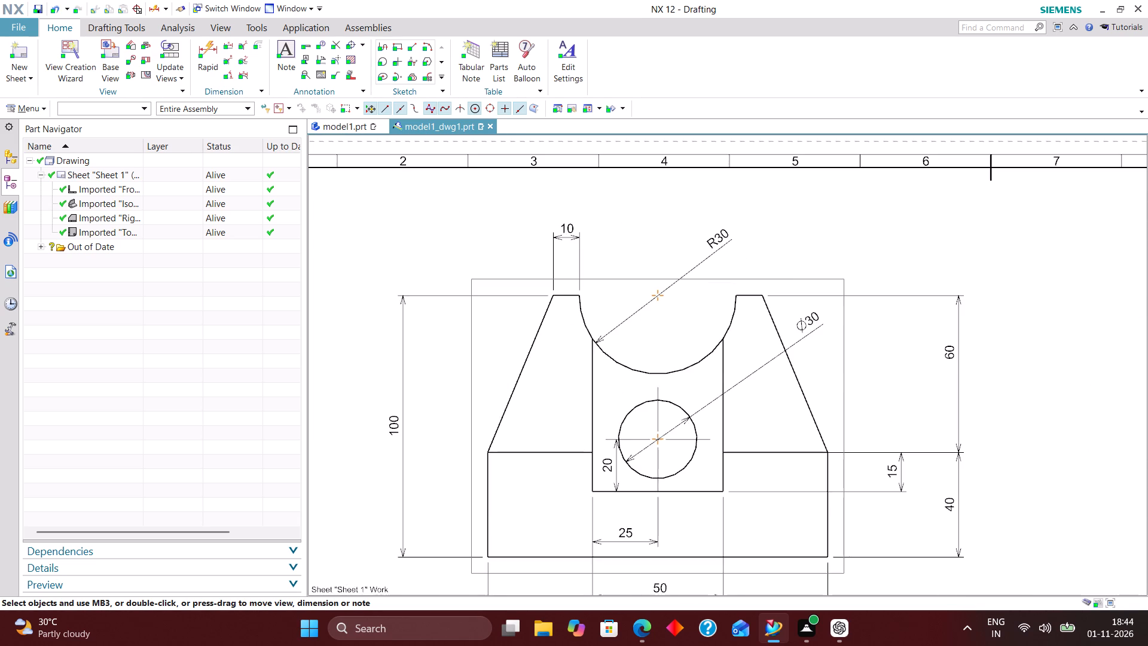
scroll(557, 351, "down", 1)
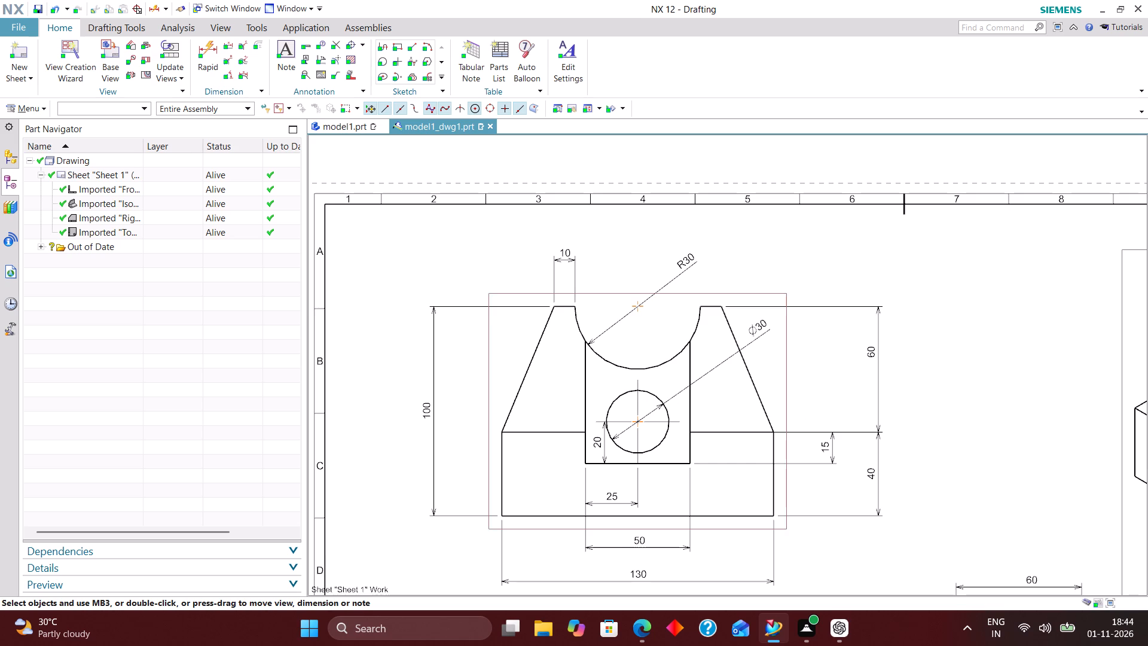
scroll(678, 269, "up", 3)
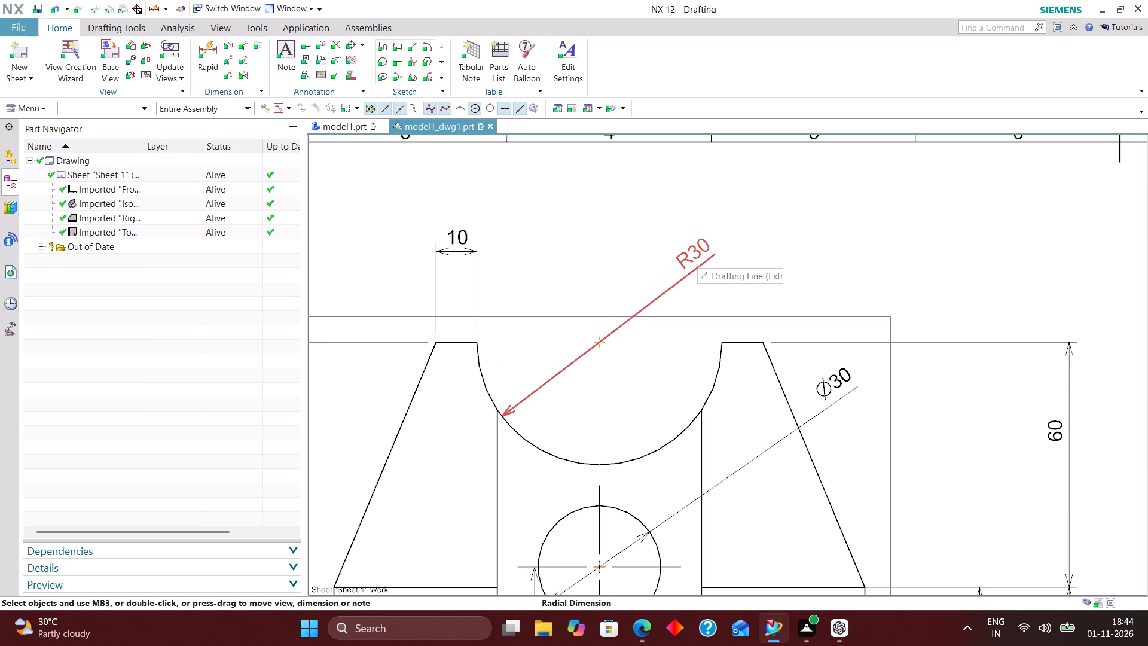
double_click(697, 252)
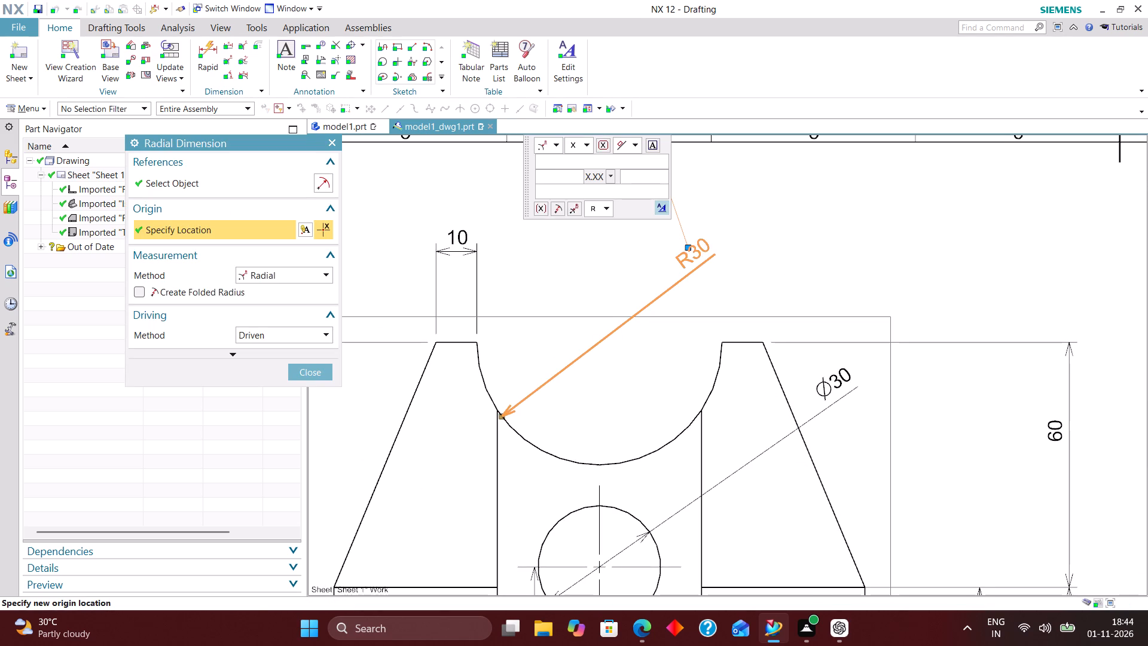
left_click(664, 204)
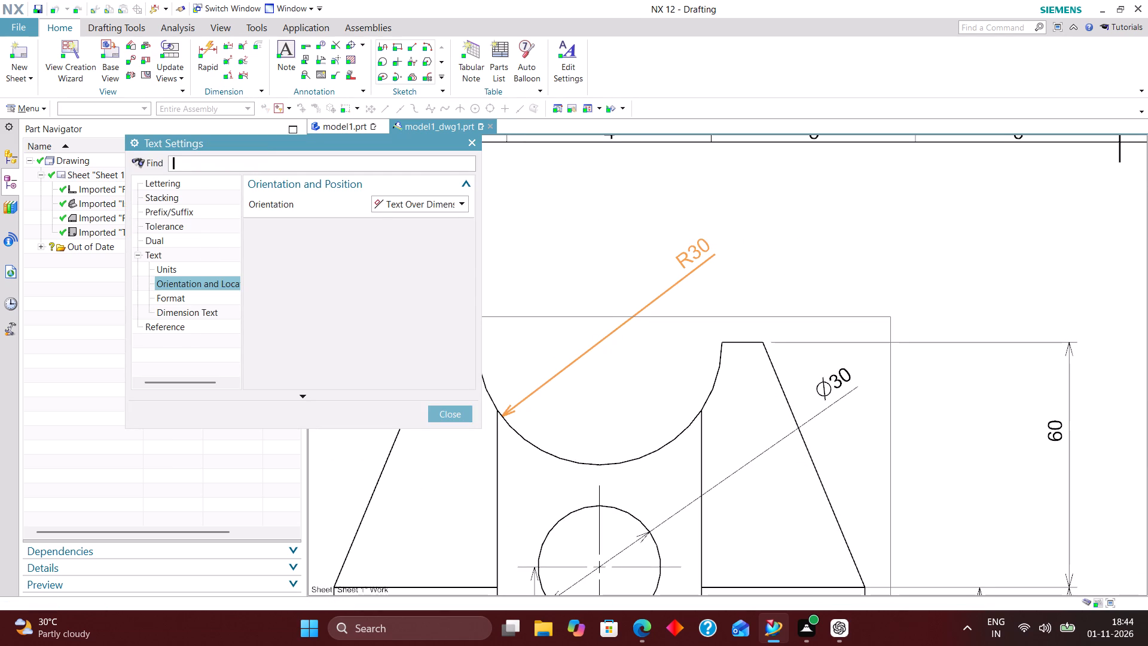
left_click(441, 196)
left_click(441, 219)
left_click(453, 231)
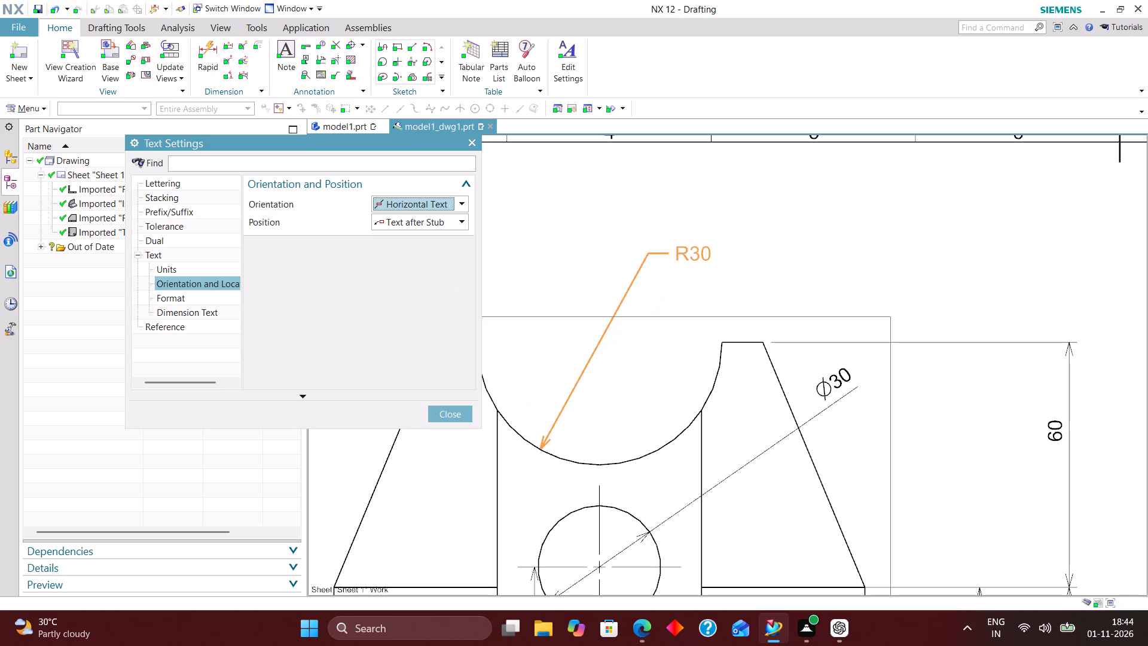
left_click(450, 220)
left_click(439, 246)
left_click(460, 408)
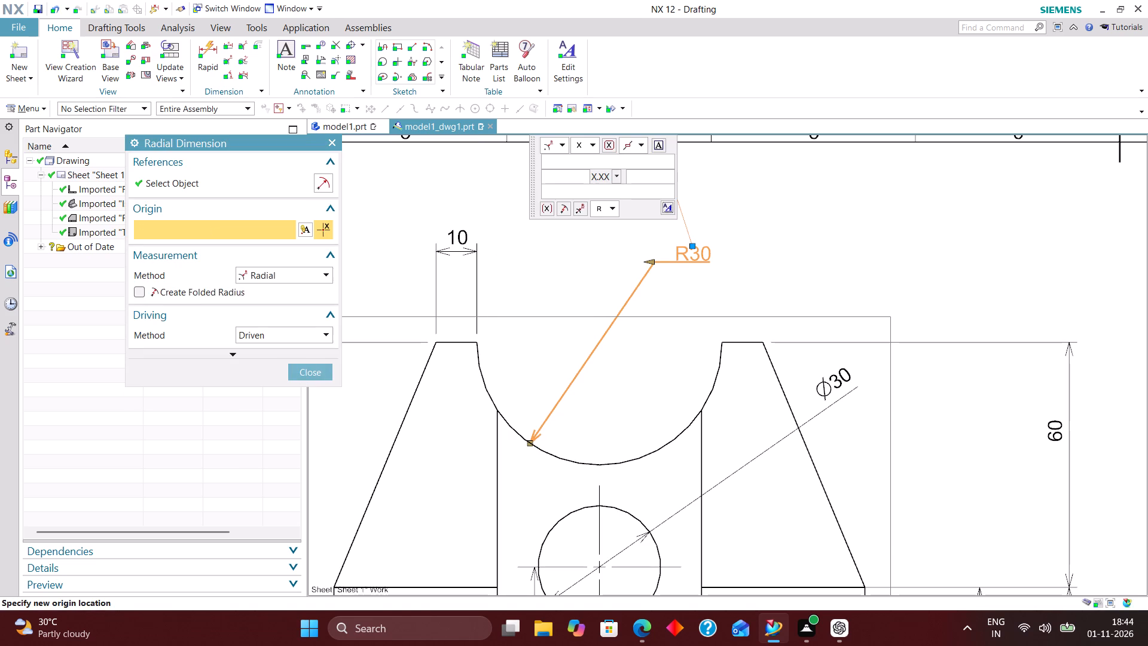
left_click(315, 374)
Reposition the R30 dimension text above the front view's arc, slightly right of the arc centre.
left_click_drag(691, 248, 697, 249)
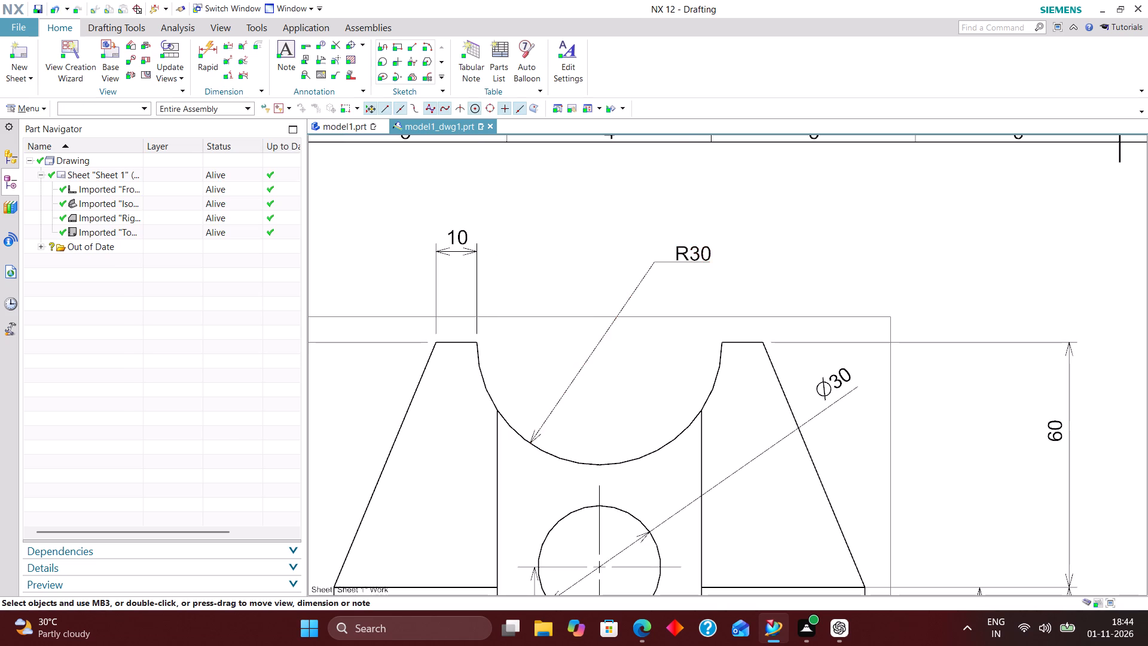
left_click_drag(697, 249, 811, 240)
left_click_drag(822, 240, 665, 228)
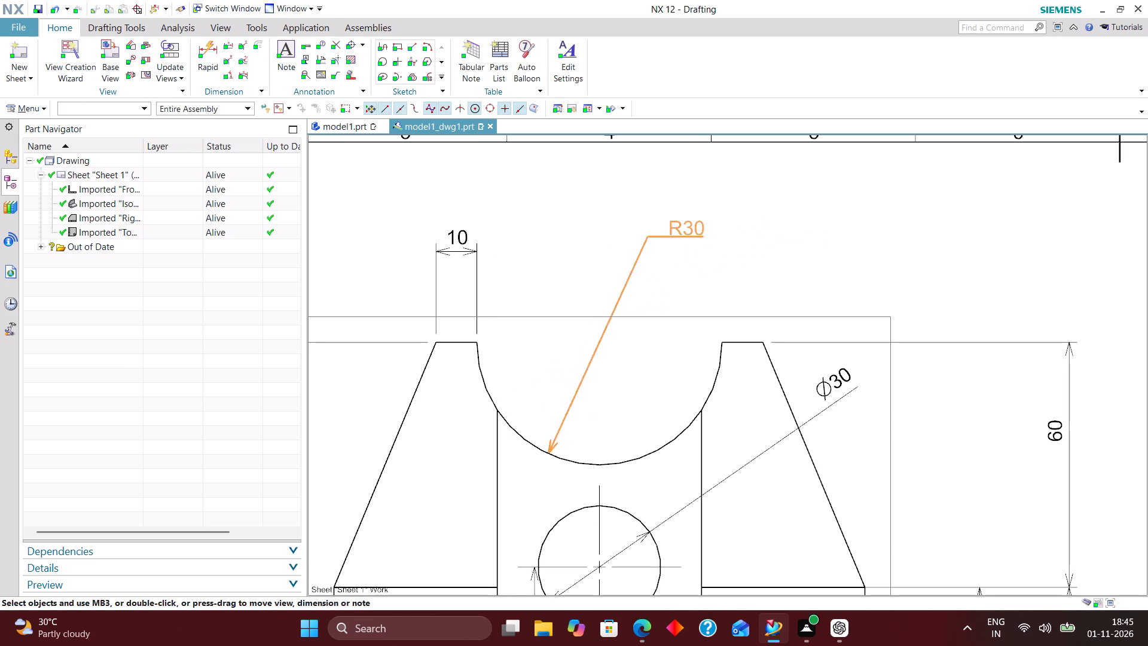
Reposition the front view's R30 dimension text above the top of the right-hand upright.
left_click_drag(665, 228, 763, 279)
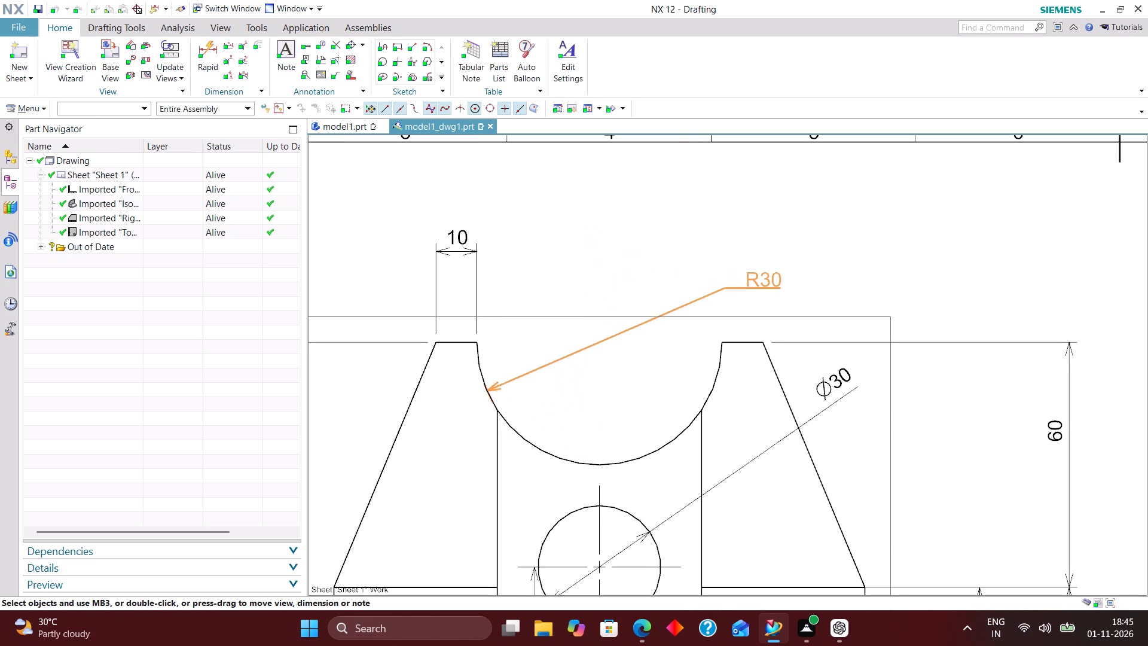
left_click_drag(763, 279, 756, 248)
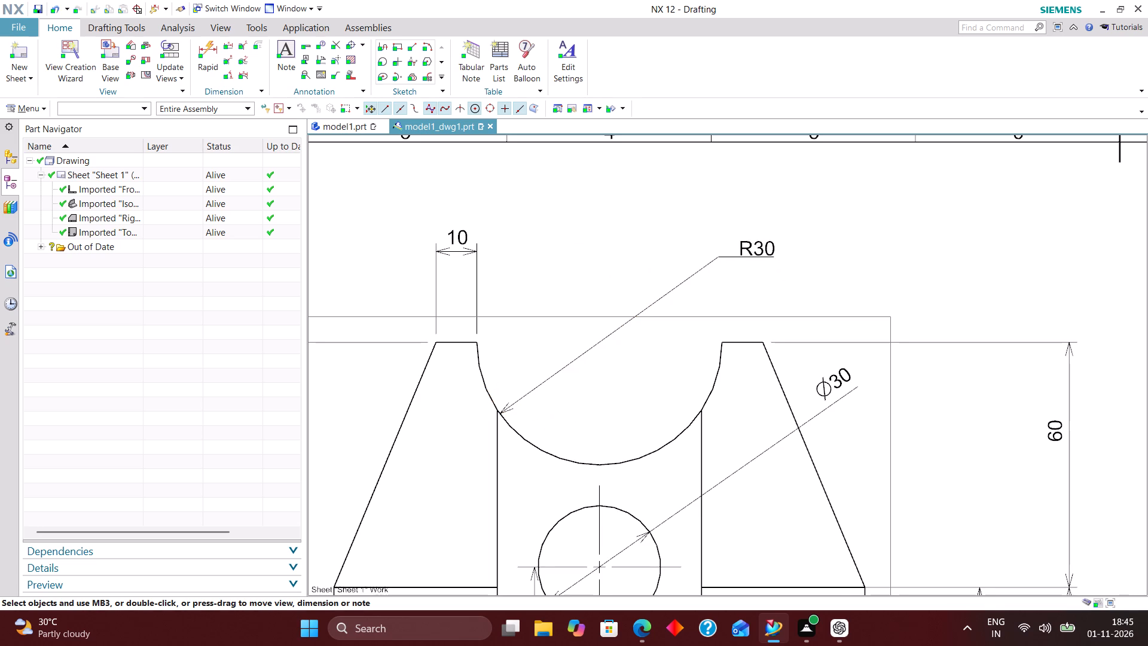
Set the front view's Ø30 hole dimension to Horizontal Text orientation with the position Text above Stub.
scroll(746, 211, "down", 2)
scroll(776, 322, "up", 2)
scroll(723, 272, "down", 1)
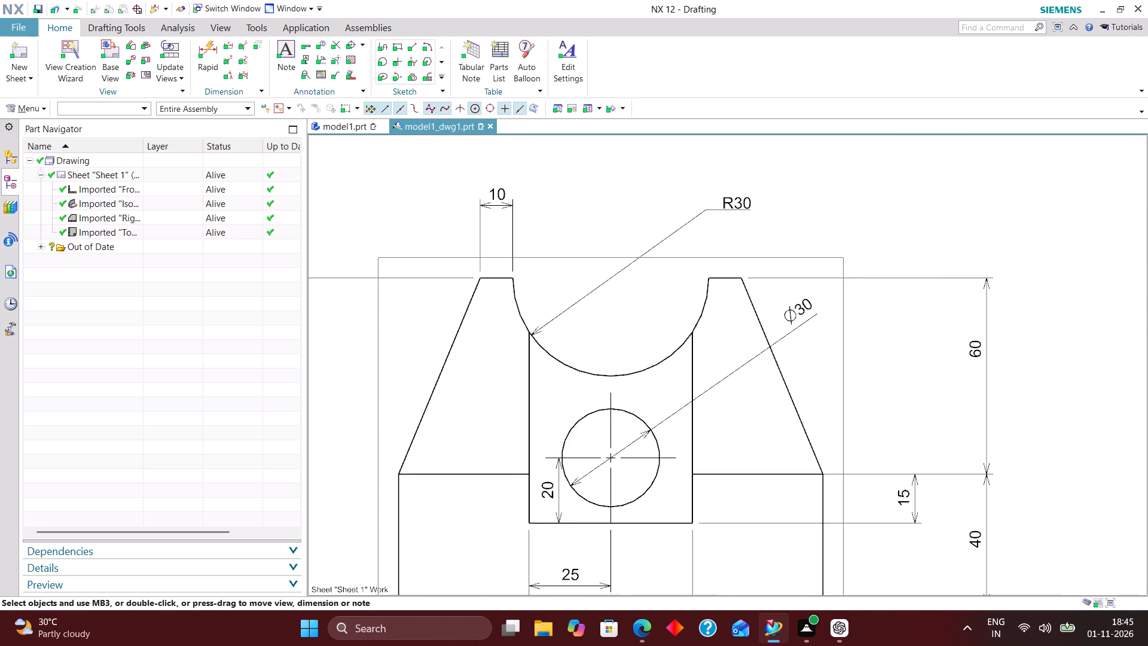
scroll(723, 272, "down", 1)
double_click(783, 297)
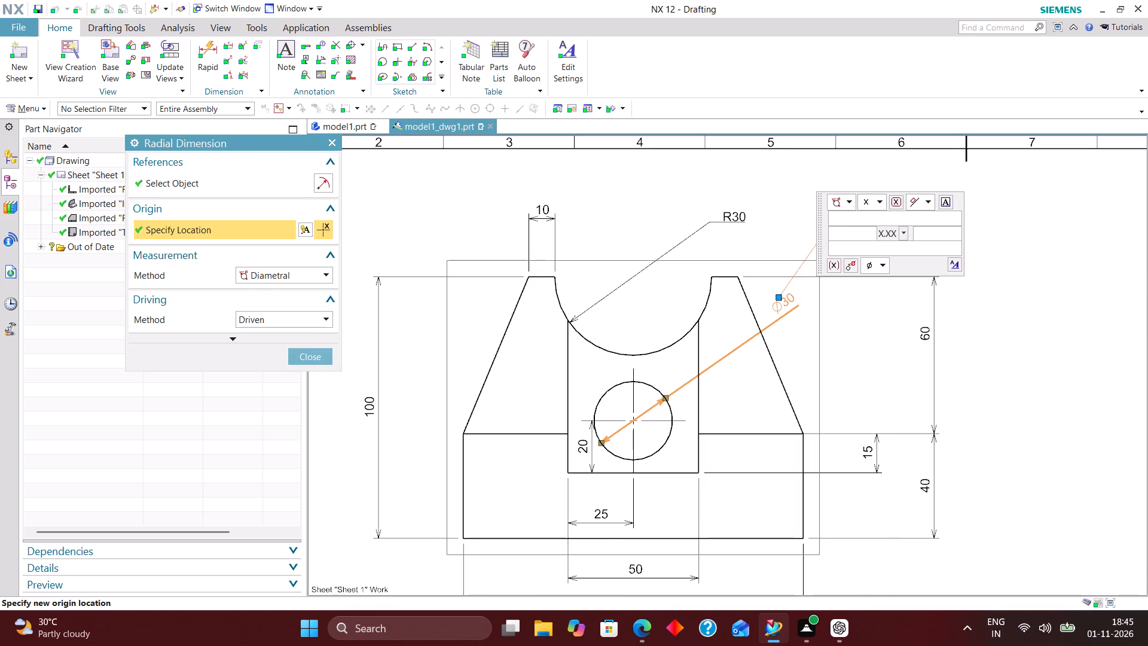
left_click(950, 265)
left_click(456, 204)
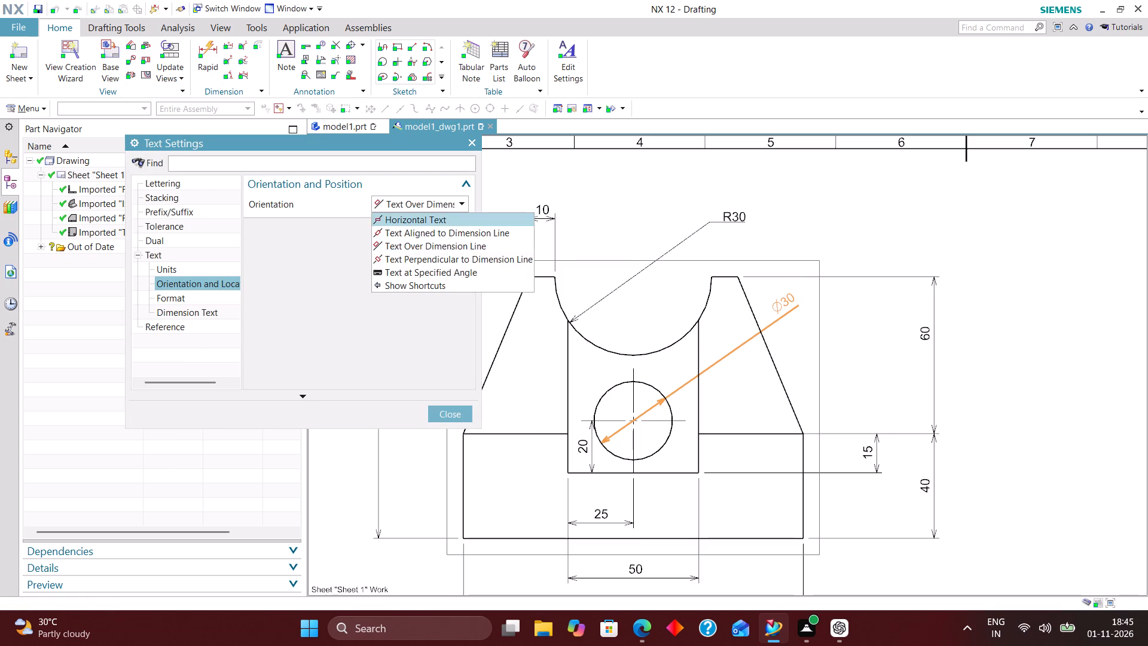
left_click(448, 223)
left_click(459, 223)
left_click(448, 249)
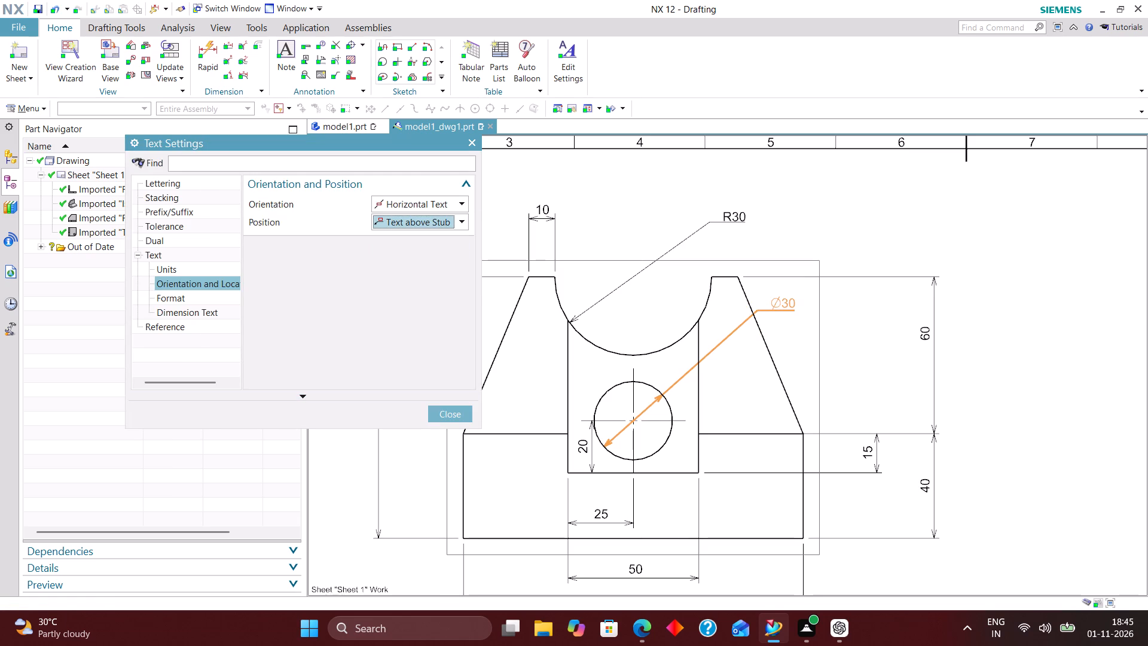
left_click(453, 410)
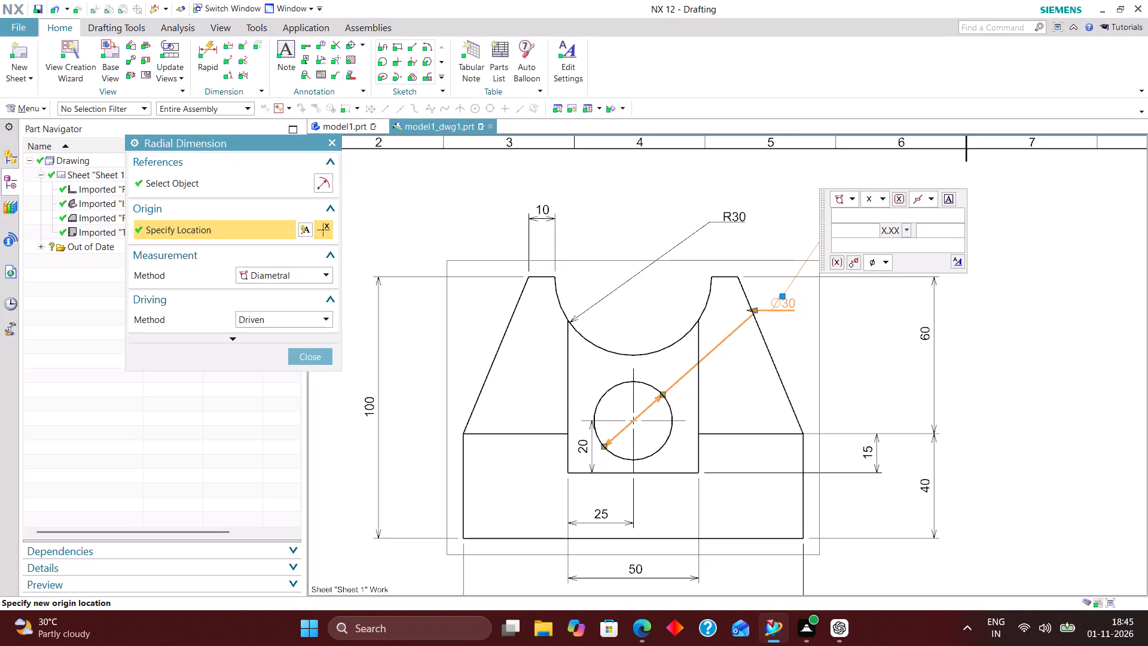
Reposition the Ø30 dimension text to the left of the central rectangle, slightly above the hole centre.
left_click_drag(790, 310, 753, 346)
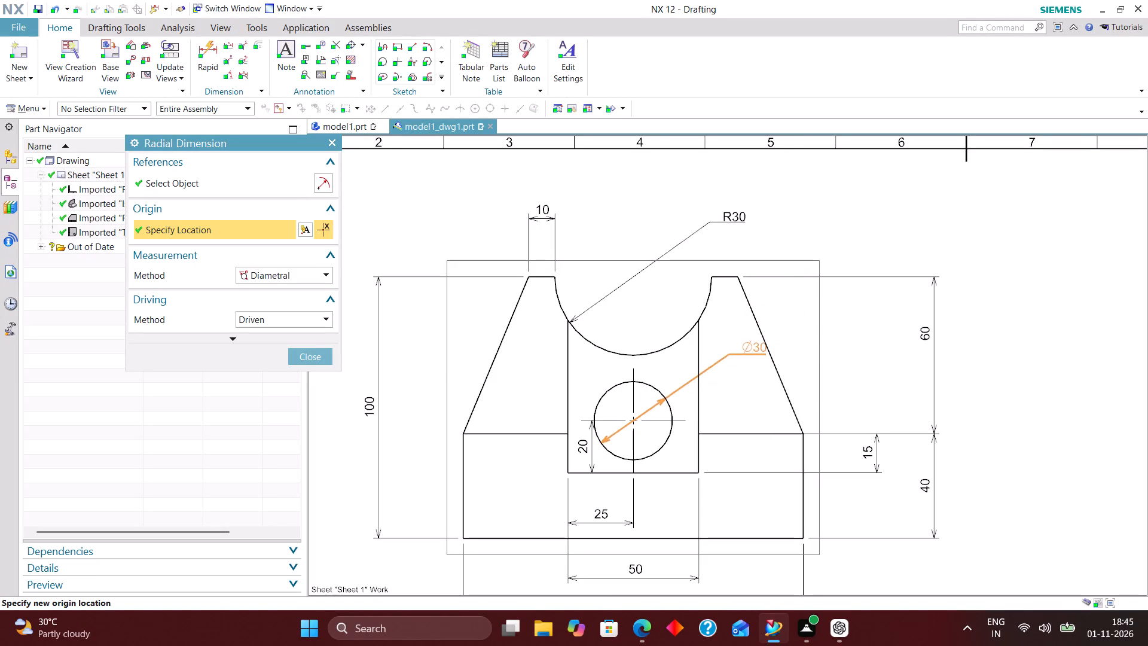
left_click_drag(753, 346, 688, 276)
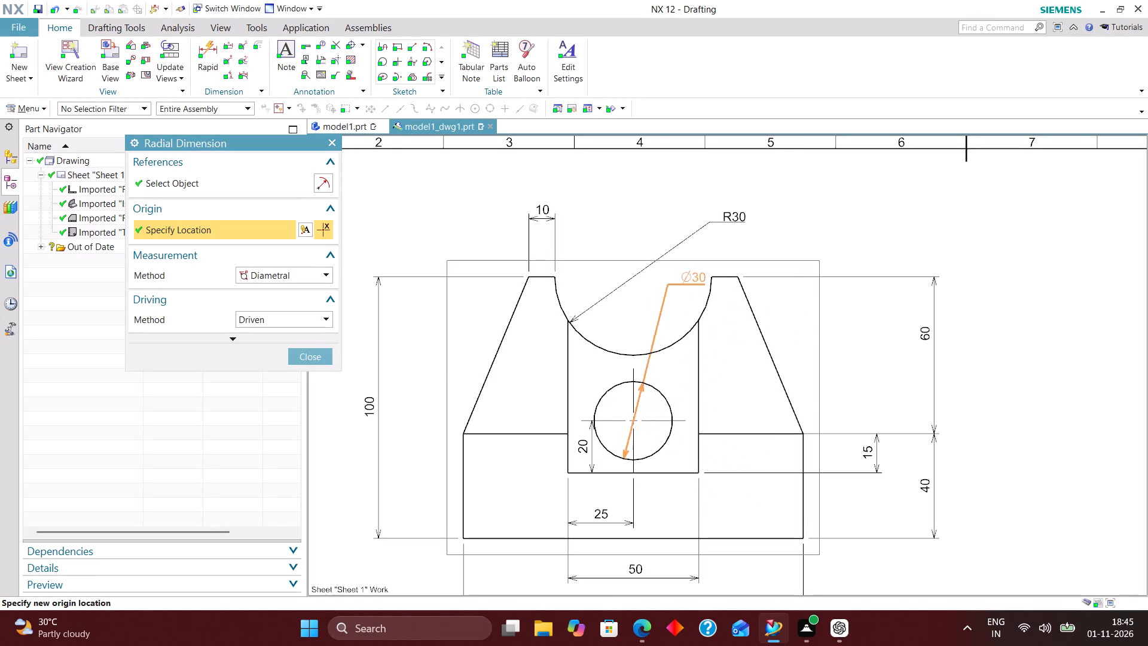
left_click_drag(688, 276, 518, 378)
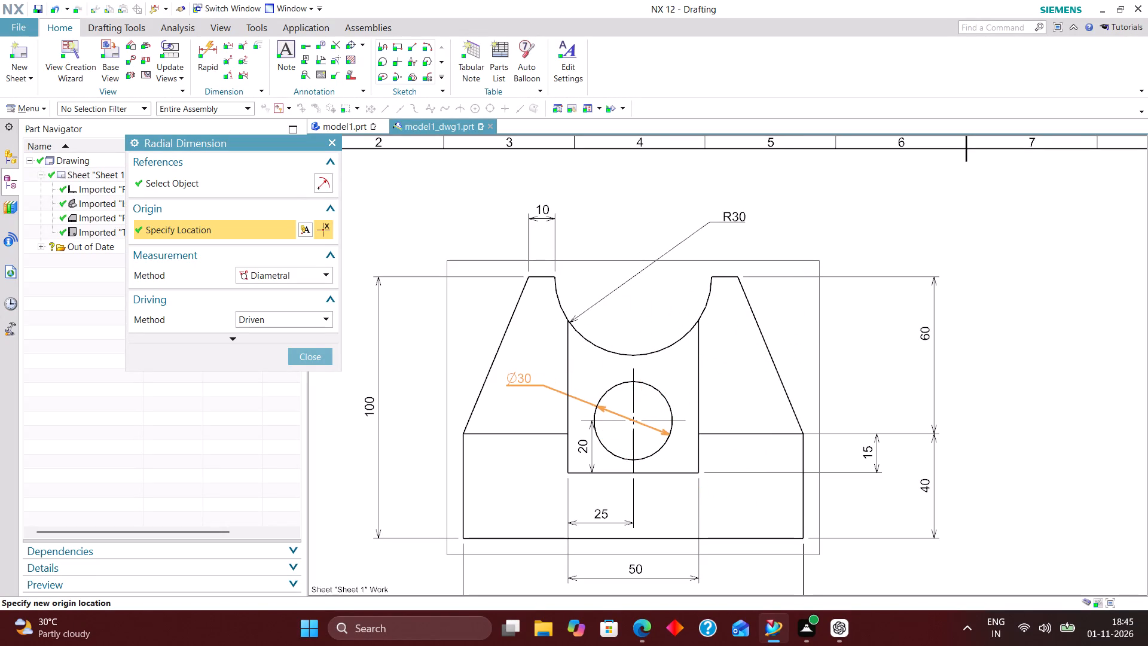
left_click_drag(518, 378, 520, 377)
left_click(321, 356)
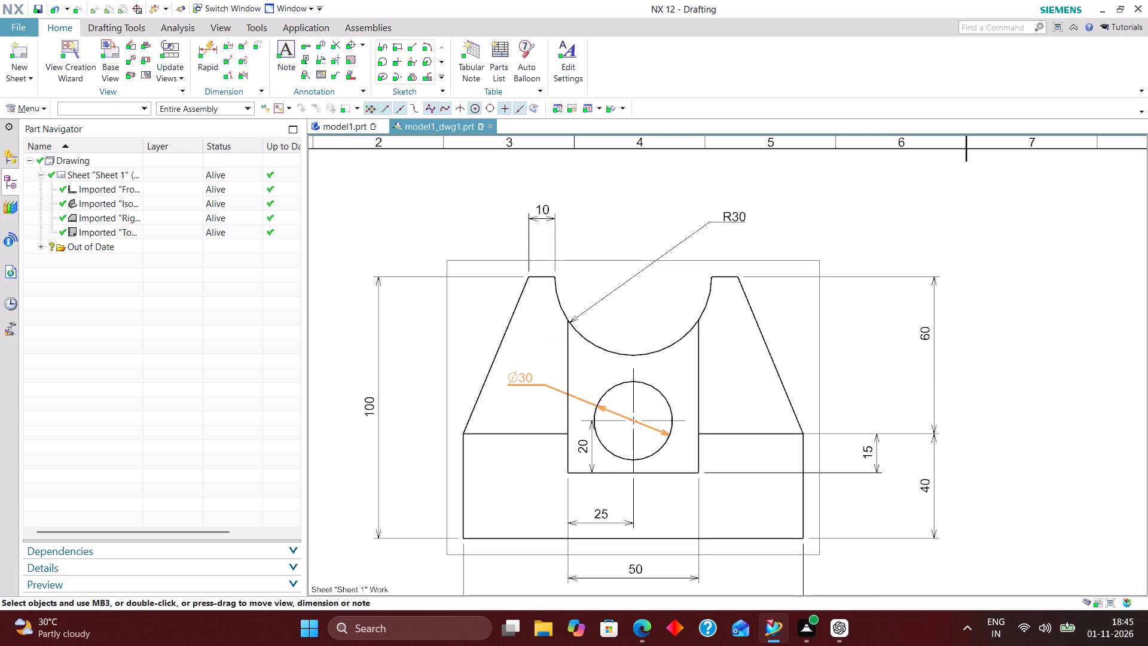
Move the vertical 20 hole-centre dimension to the right side of the hole, inside the central rectangle.
scroll(683, 291, "down", 3)
scroll(658, 359, "up", 4)
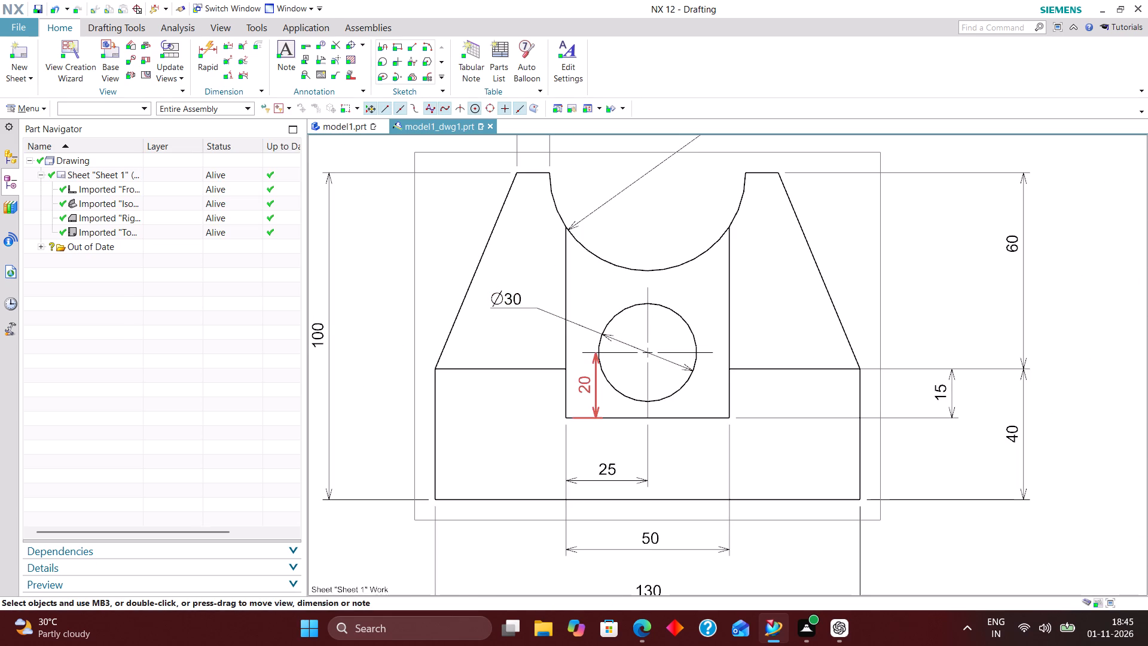
left_click_drag(588, 391, 704, 390)
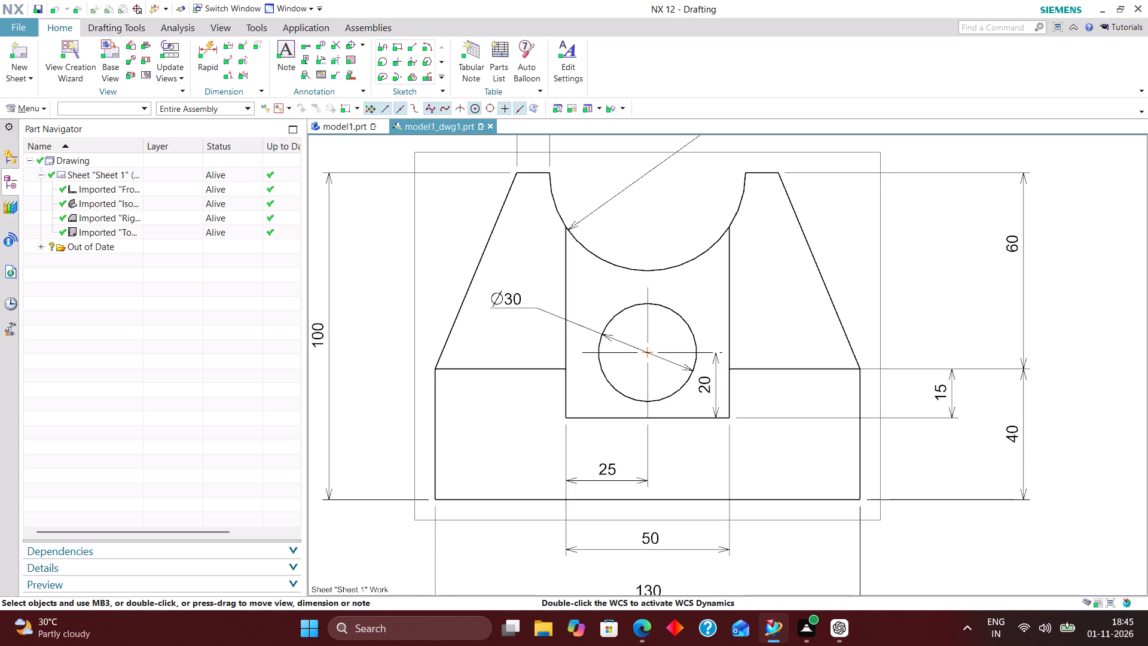
Examine the dimension arrangement in the front, top and right views across the whole sheet.
scroll(573, 342, "down", 2)
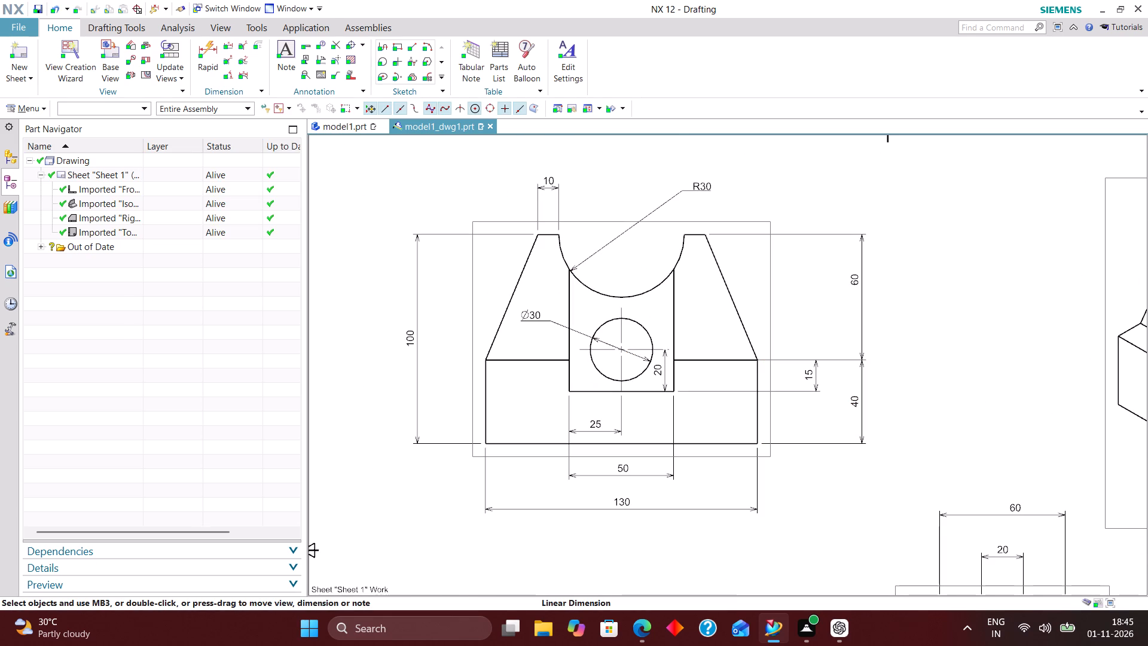
scroll(787, 272, "down", 1)
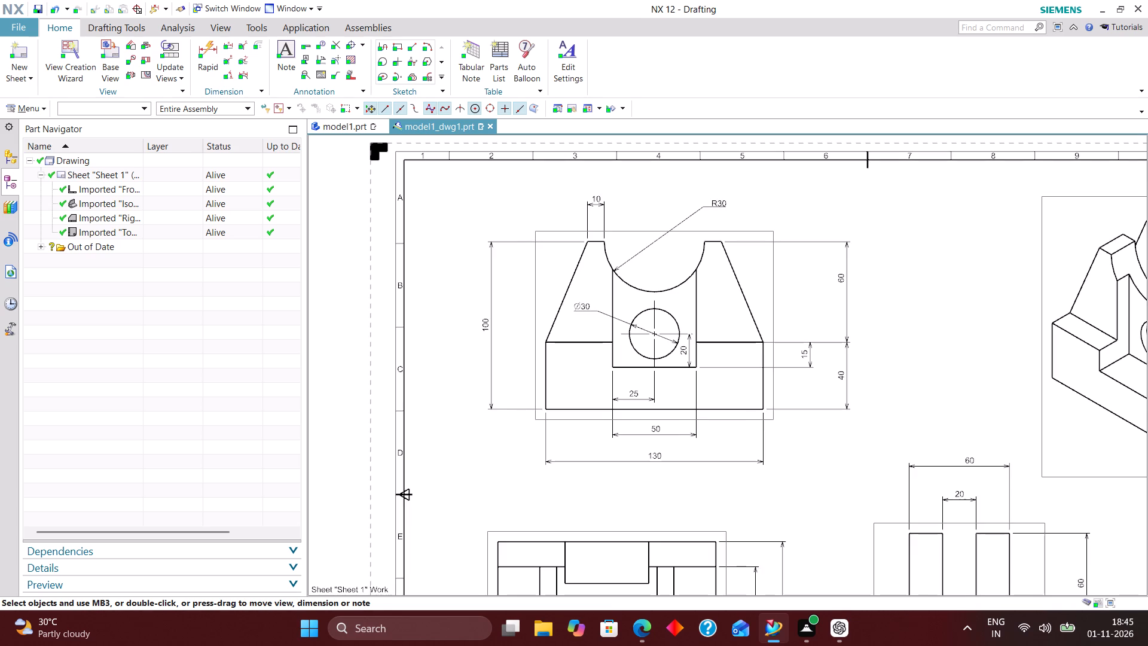
scroll(703, 454, "up", 1)
scroll(591, 446, "down", 1)
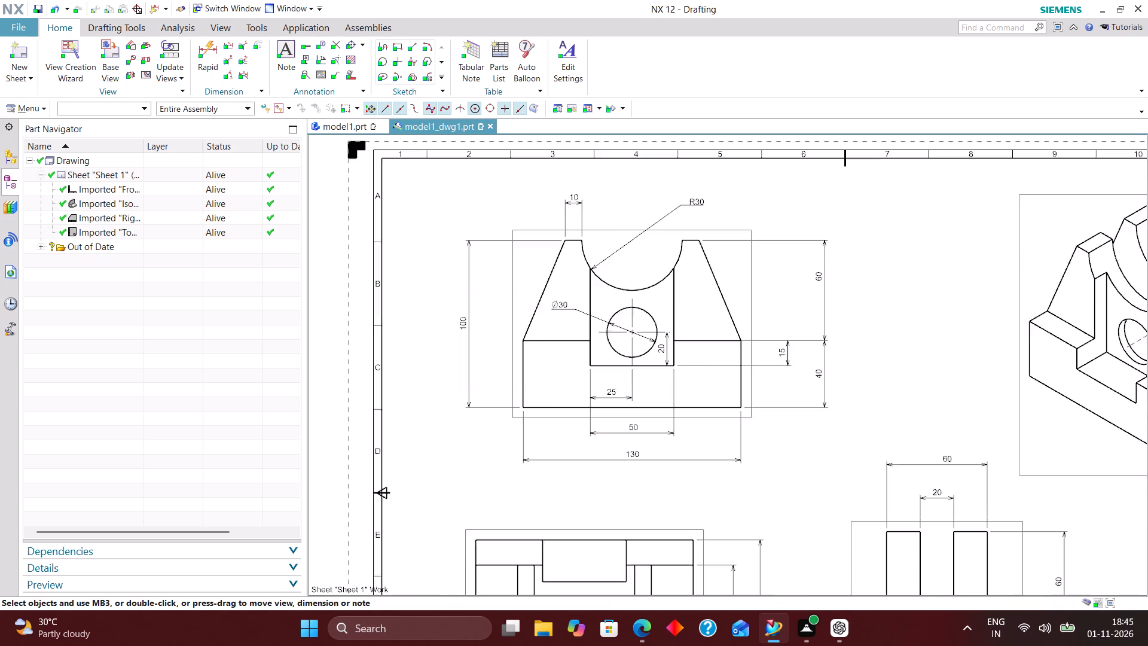
scroll(591, 446, "down", 1)
scroll(672, 260, "up", 2)
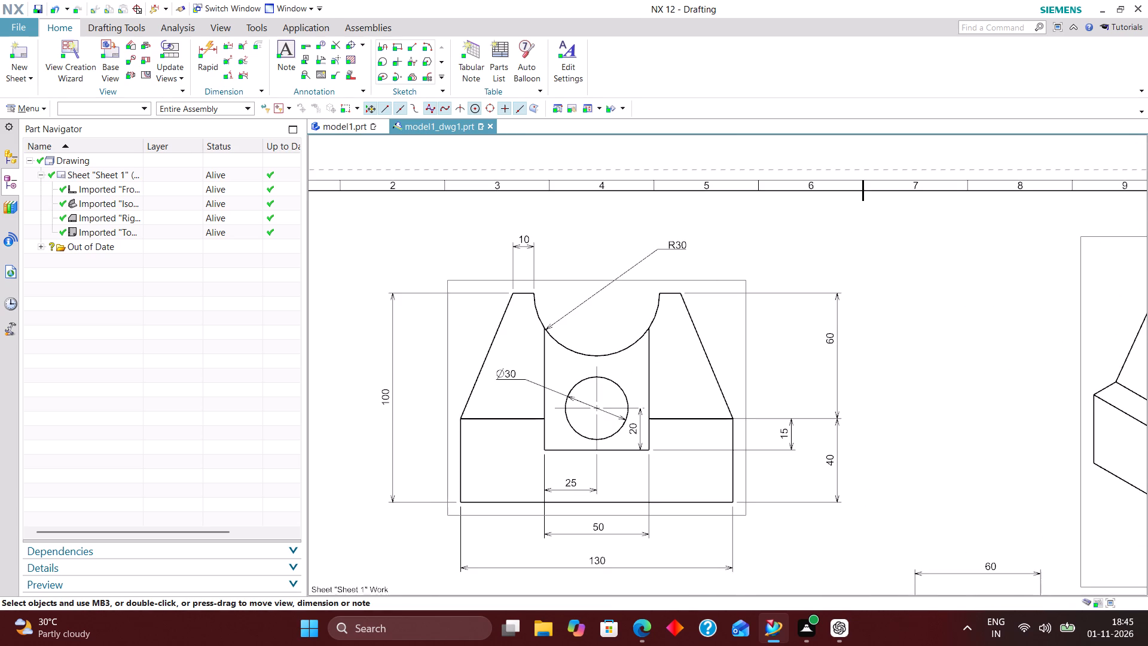
scroll(589, 249, "down", 4)
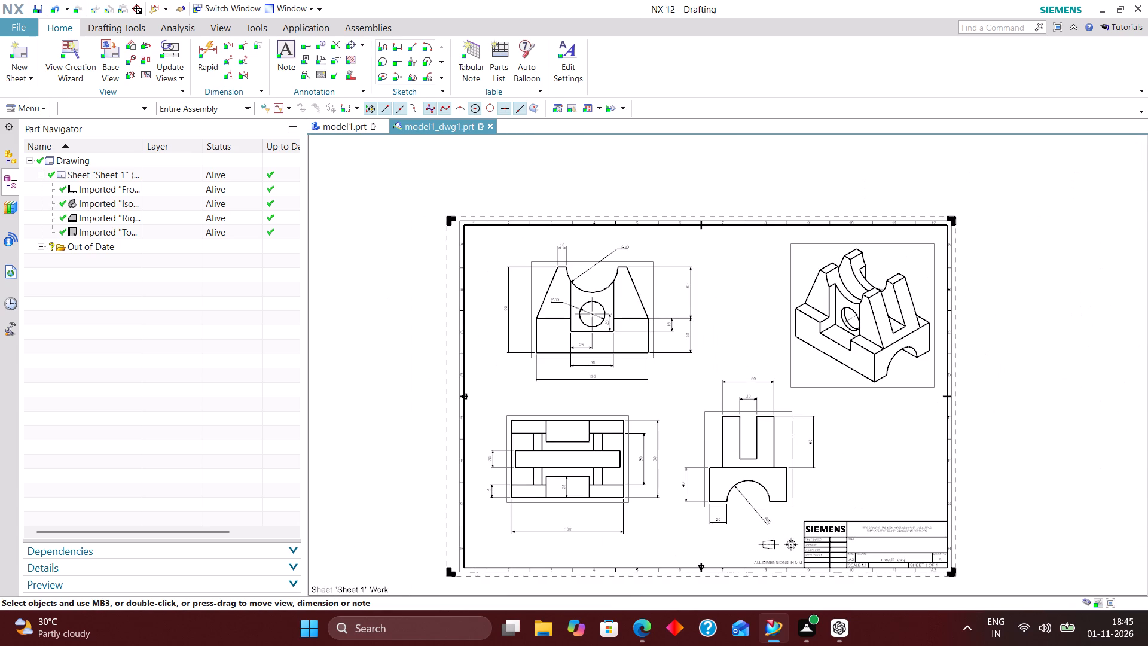
scroll(589, 249, "down", 2)
scroll(708, 295, "up", 4)
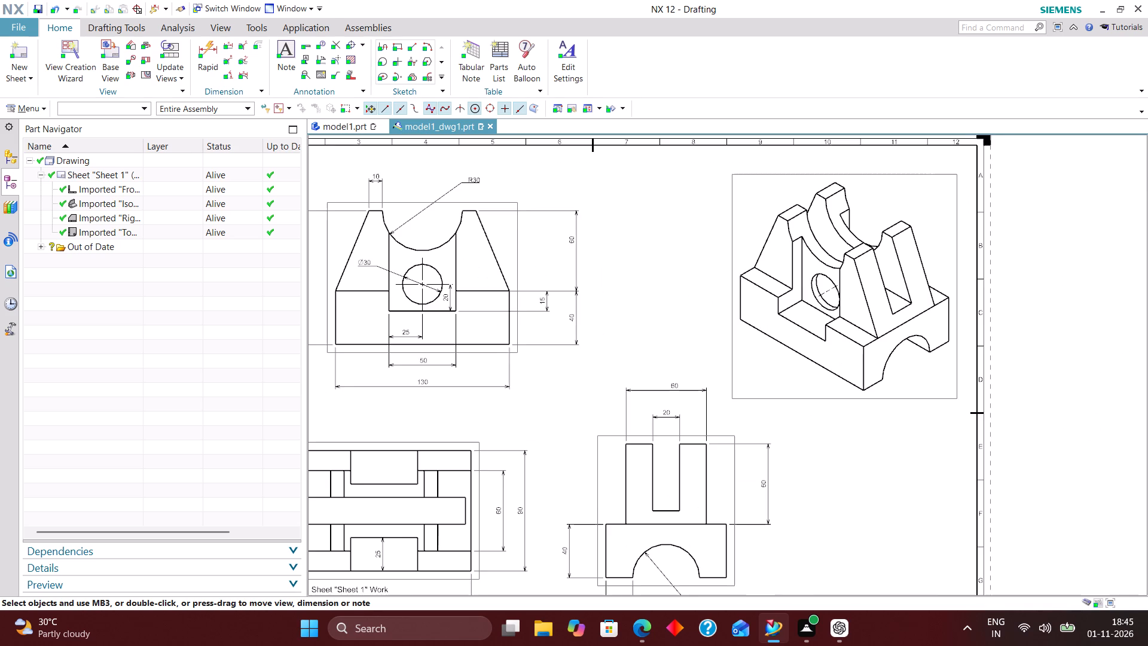
right_click_drag(682, 239, 612, 334)
scroll(683, 465, "up", 6)
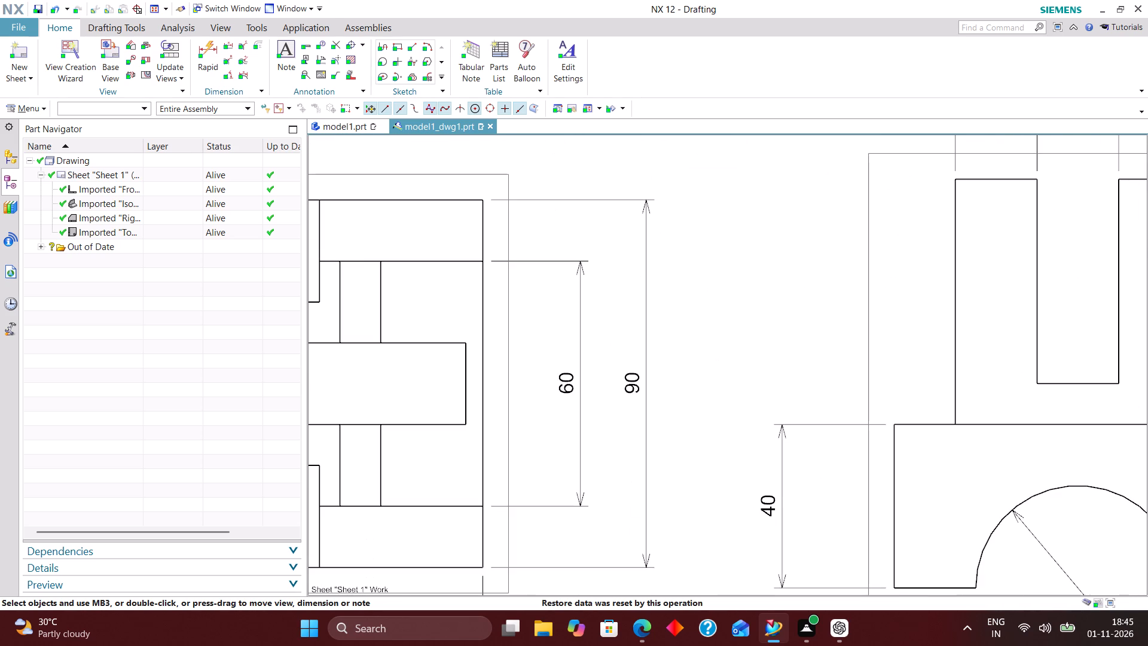
scroll(720, 376, "down", 4)
scroll(661, 400, "up", 3)
scroll(765, 365, "down", 1)
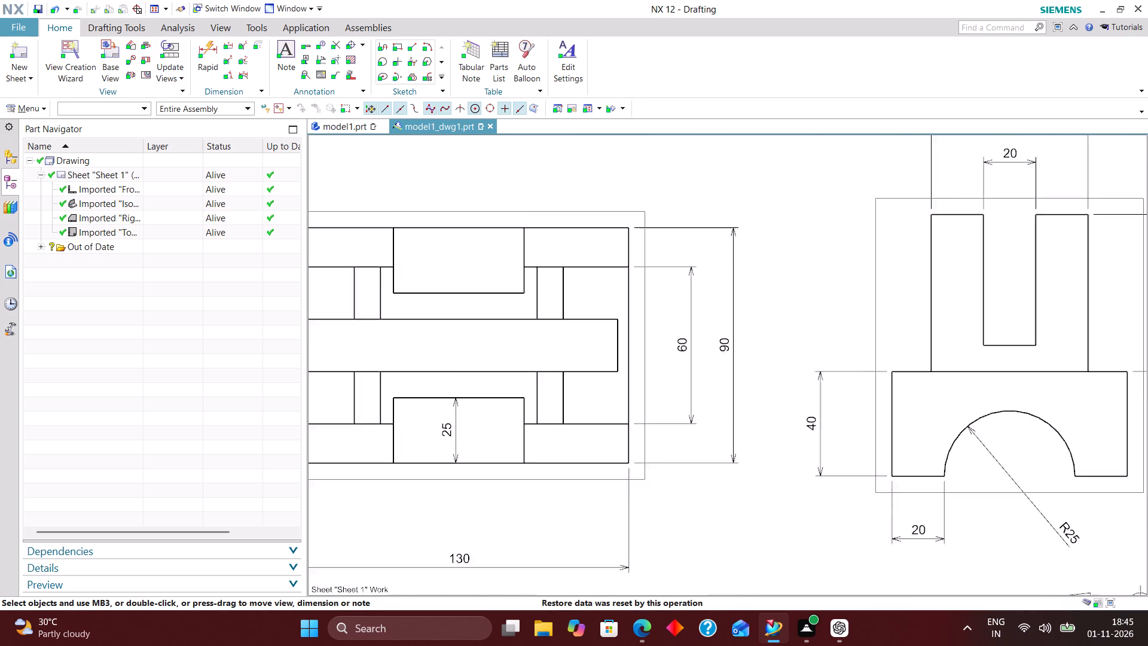
scroll(767, 366, "down", 2)
scroll(439, 381, "down", 2)
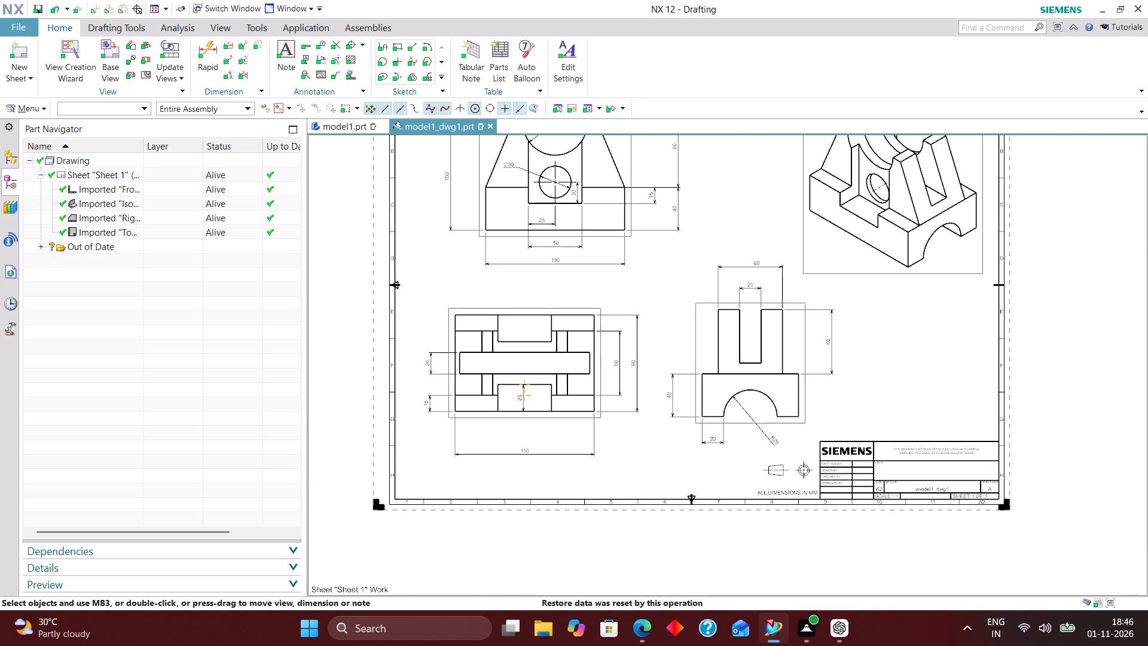
scroll(477, 342, "up", 4)
scroll(425, 365, "down", 5)
scroll(694, 339, "up", 2)
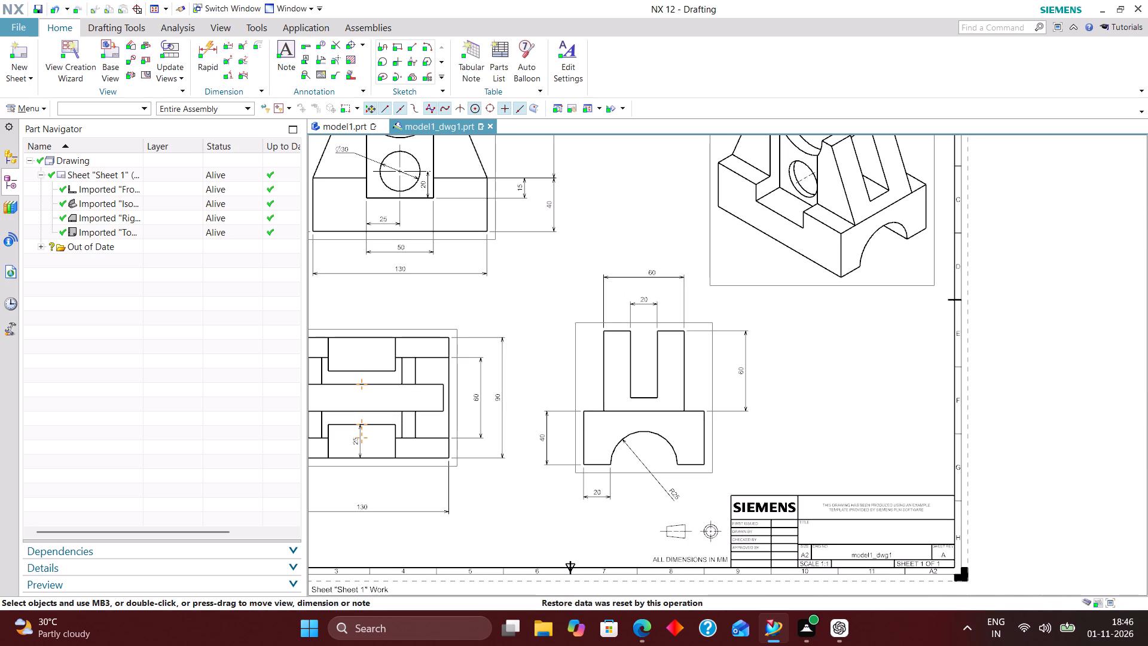
Set the right view's R25 arc dimension to Horizontal Text orientation with the text positioned above the stub.
scroll(661, 461, "up", 4)
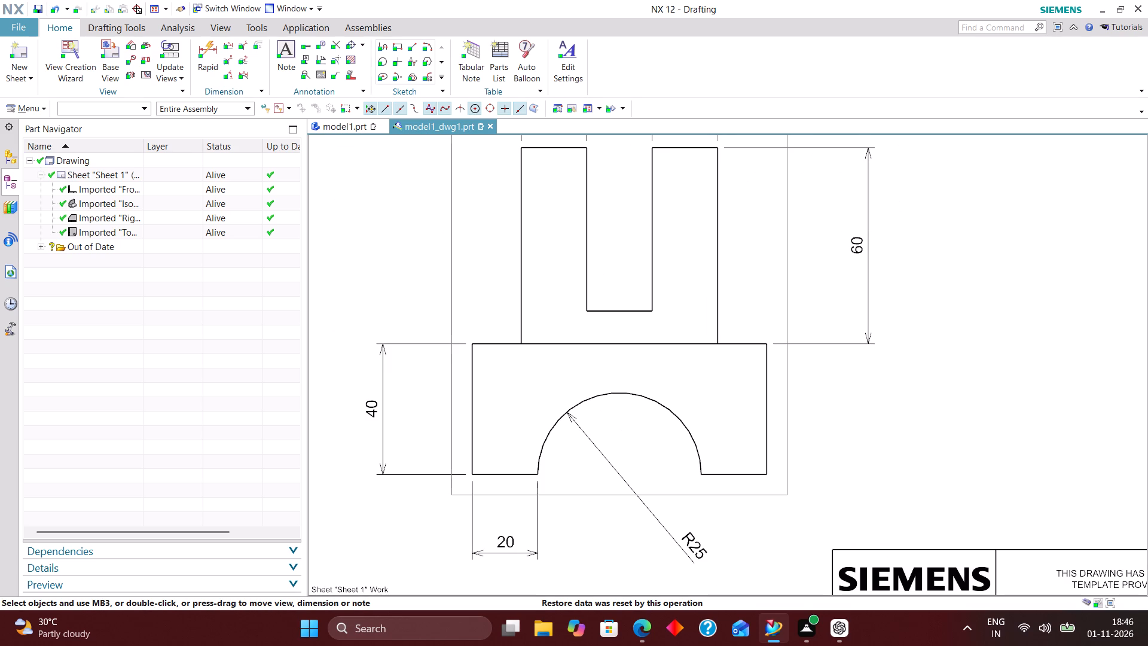
double_click(700, 552)
left_click(680, 510)
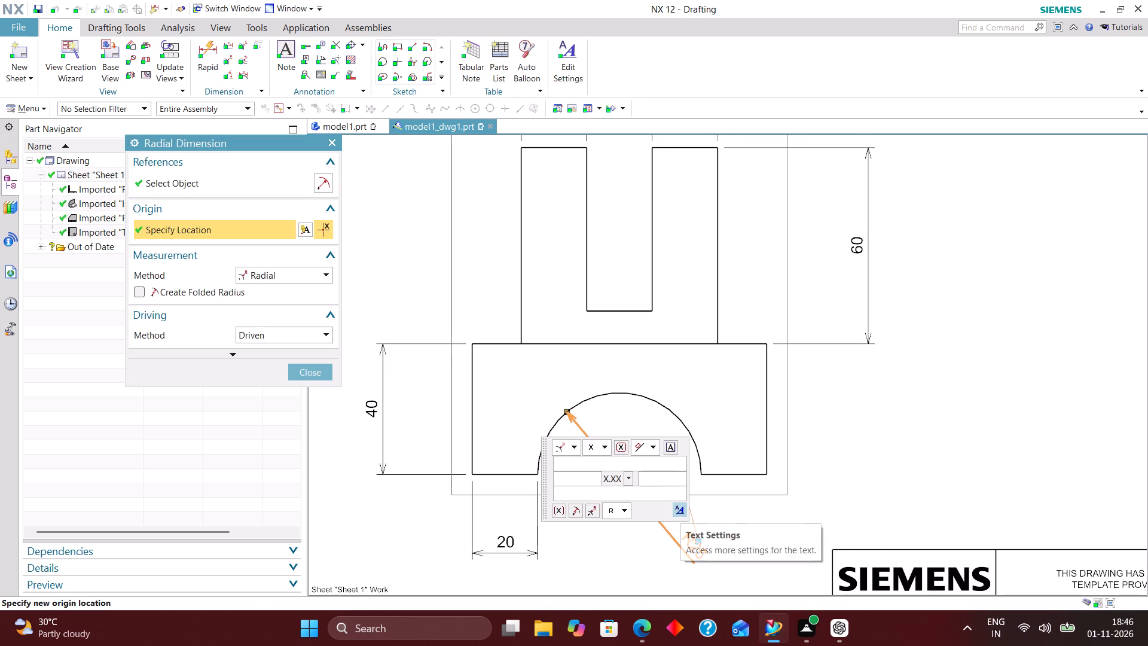
left_click(428, 206)
double_click(429, 223)
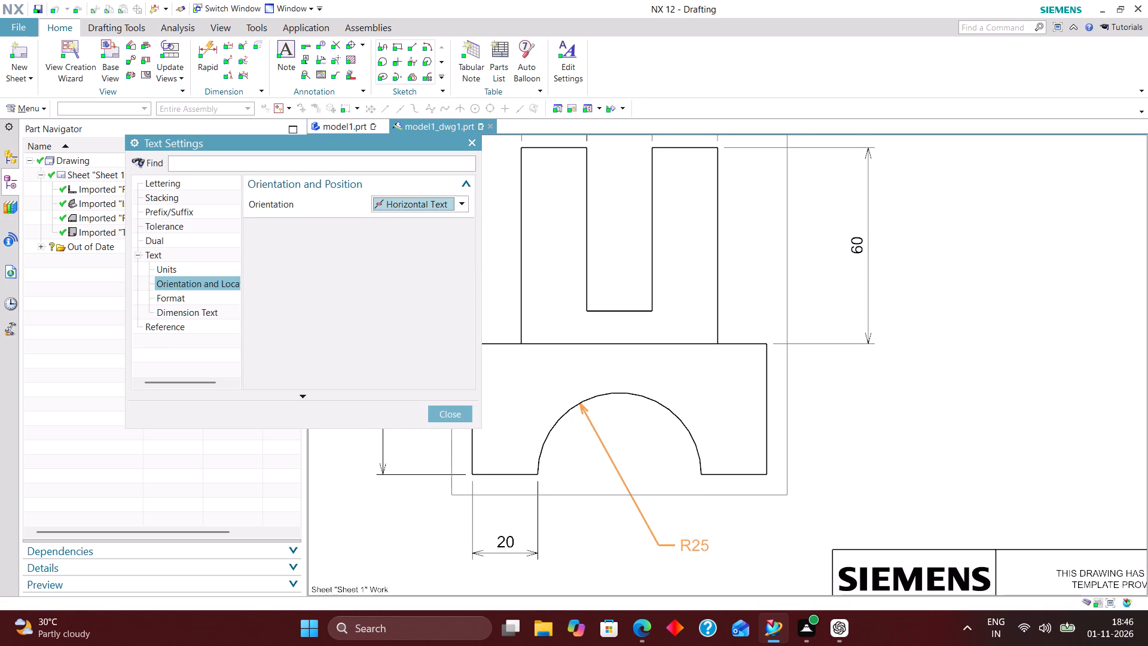
left_click(435, 254)
left_click(459, 418)
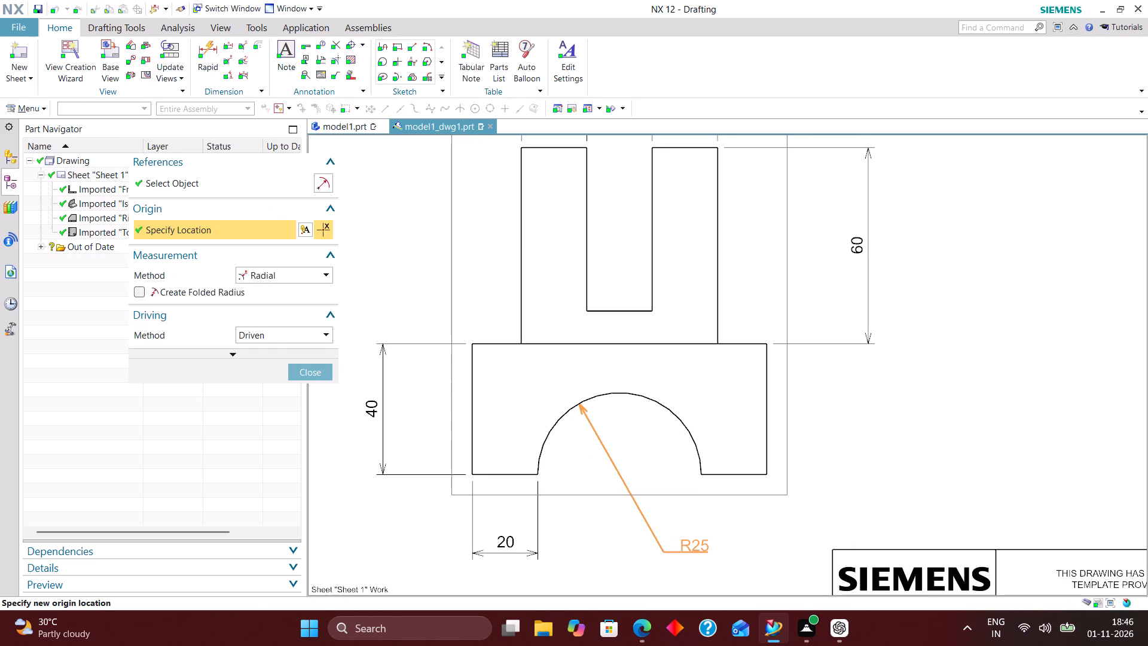
left_click(317, 373)
Reposition the R25 dimension text outside the right view, to the right of the base block.
left_click_drag(699, 553, 493, 382)
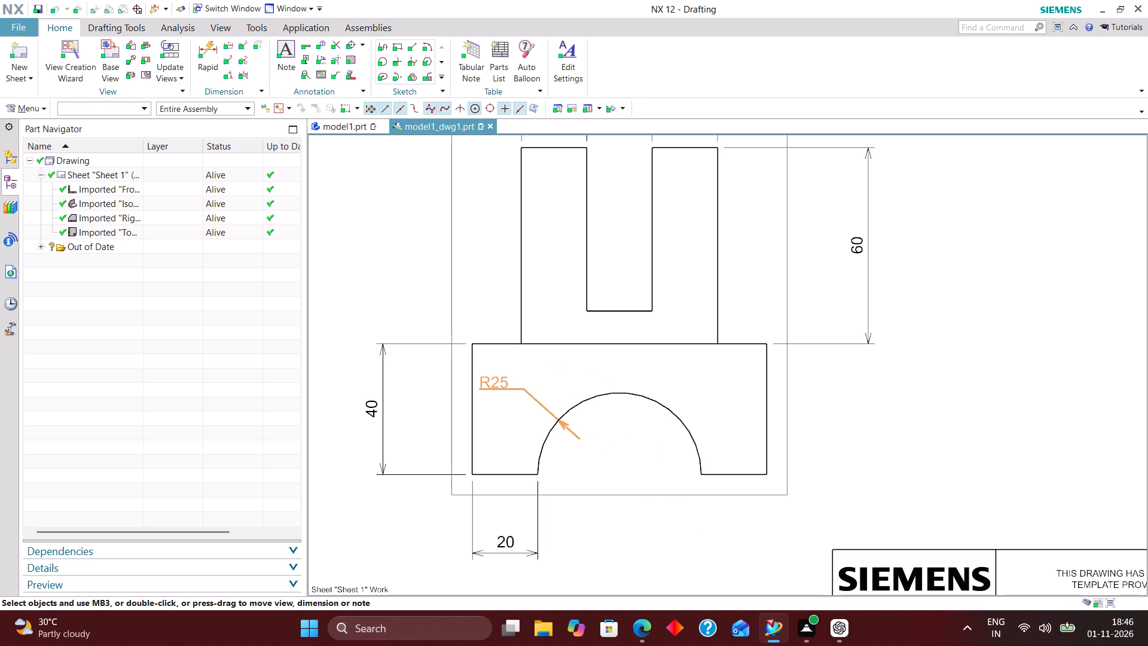
left_click_drag(493, 382, 869, 383)
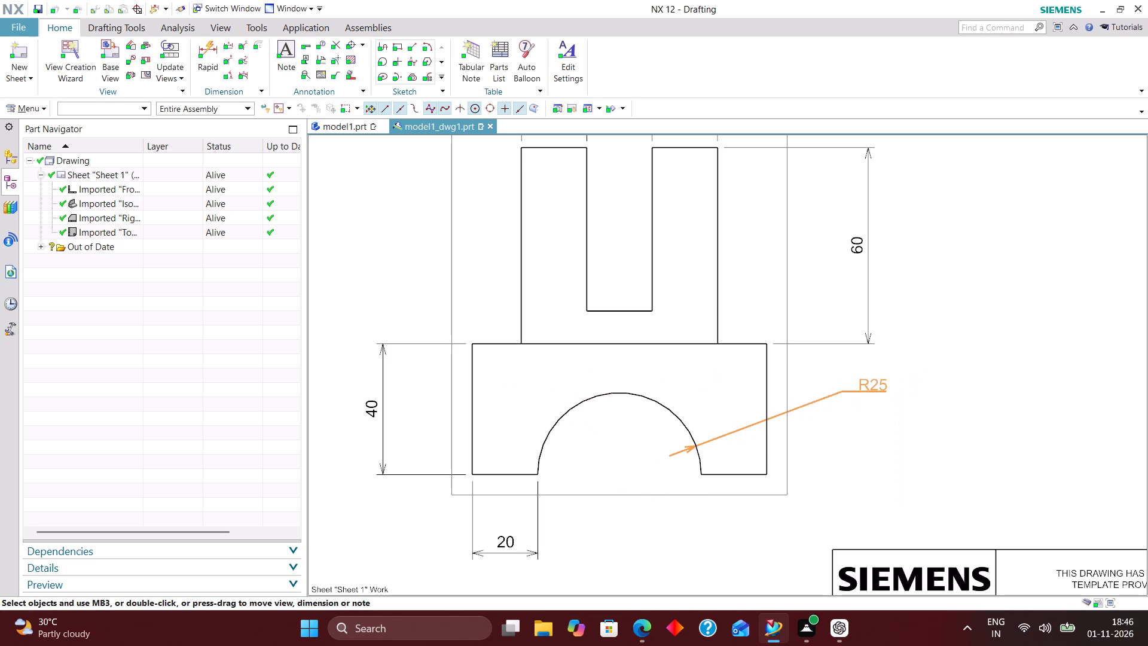
left_click_drag(869, 383, 862, 382)
Extend the R25 dimension line to the arc centre and set its arrowhead to Out.
double_click(746, 425)
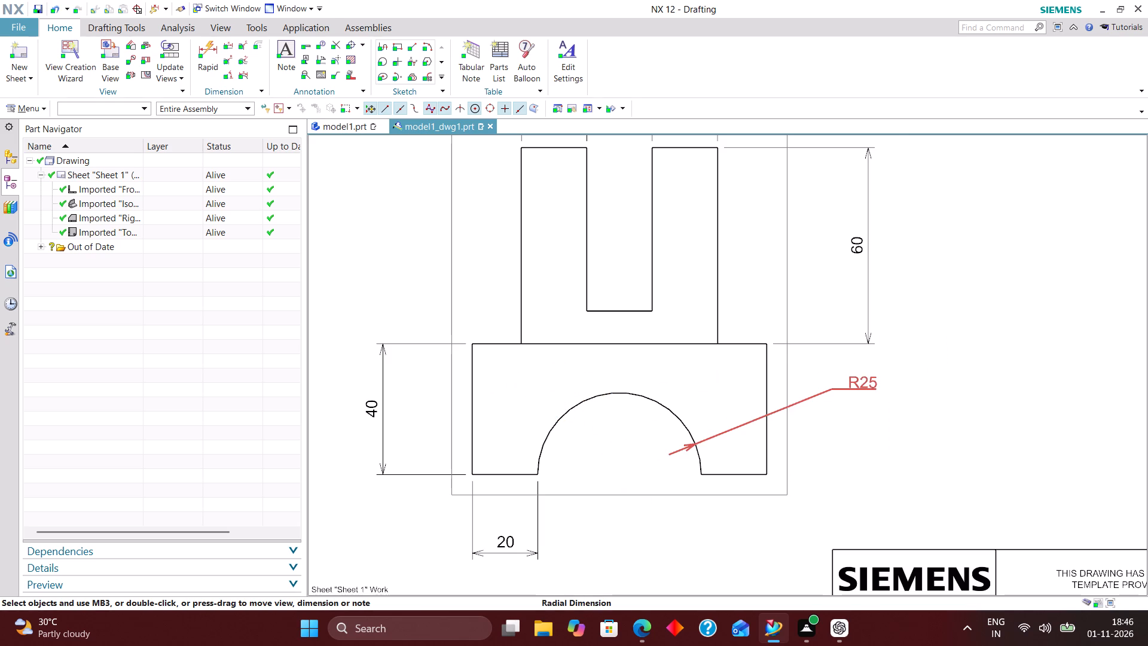
left_click(967, 453)
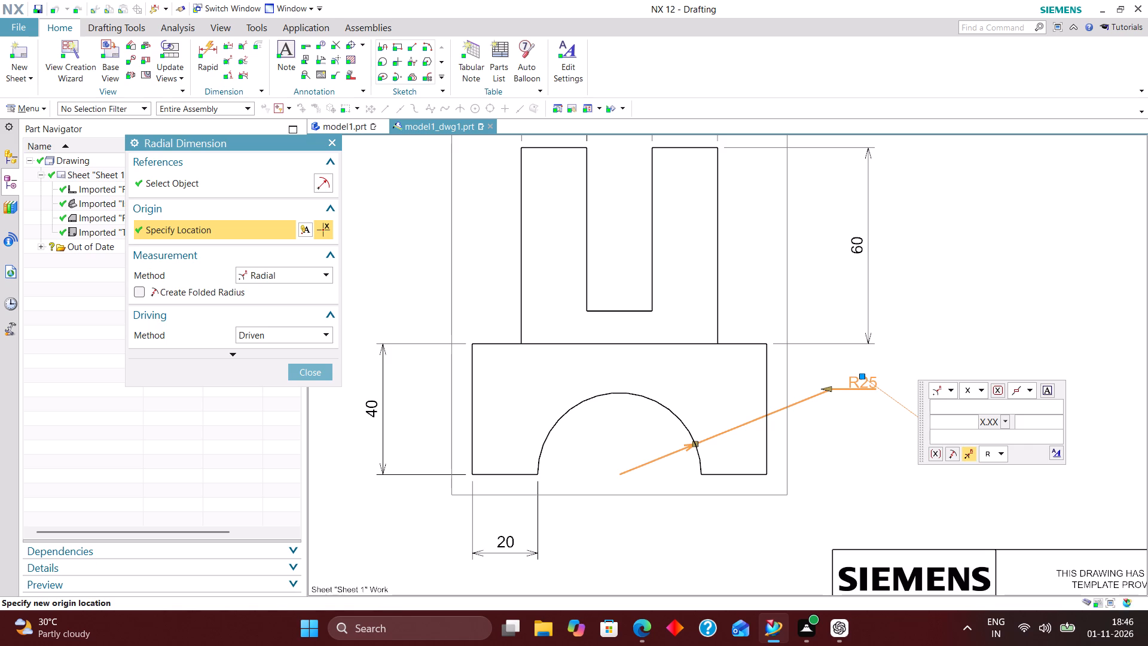
left_click(695, 441)
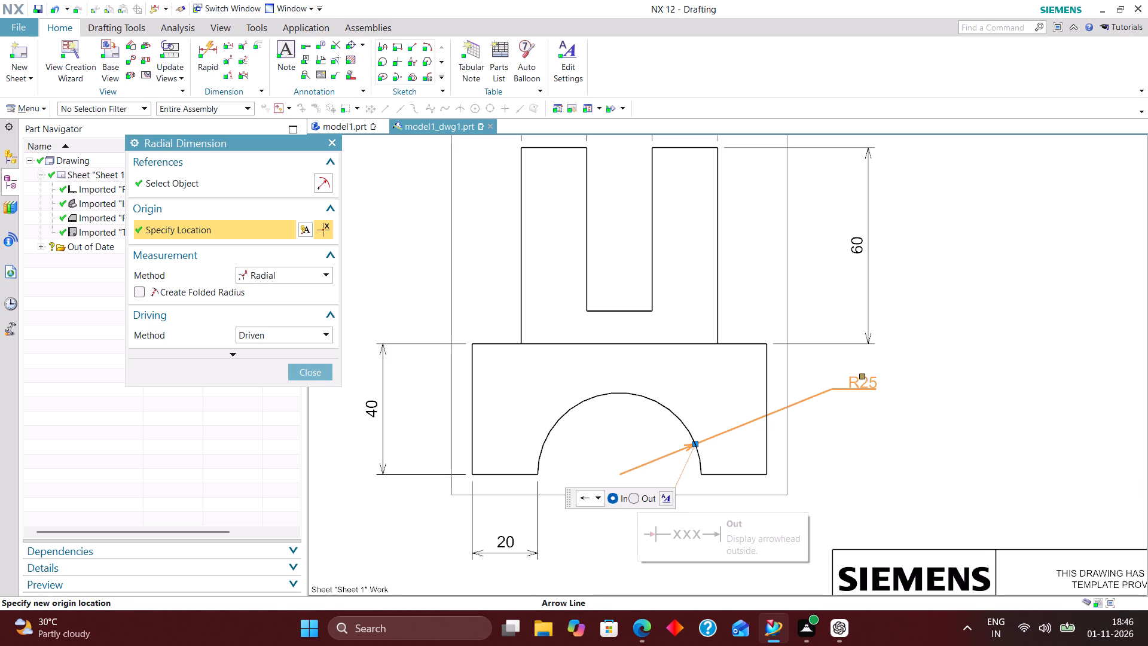
left_click(637, 499)
left_click(326, 373)
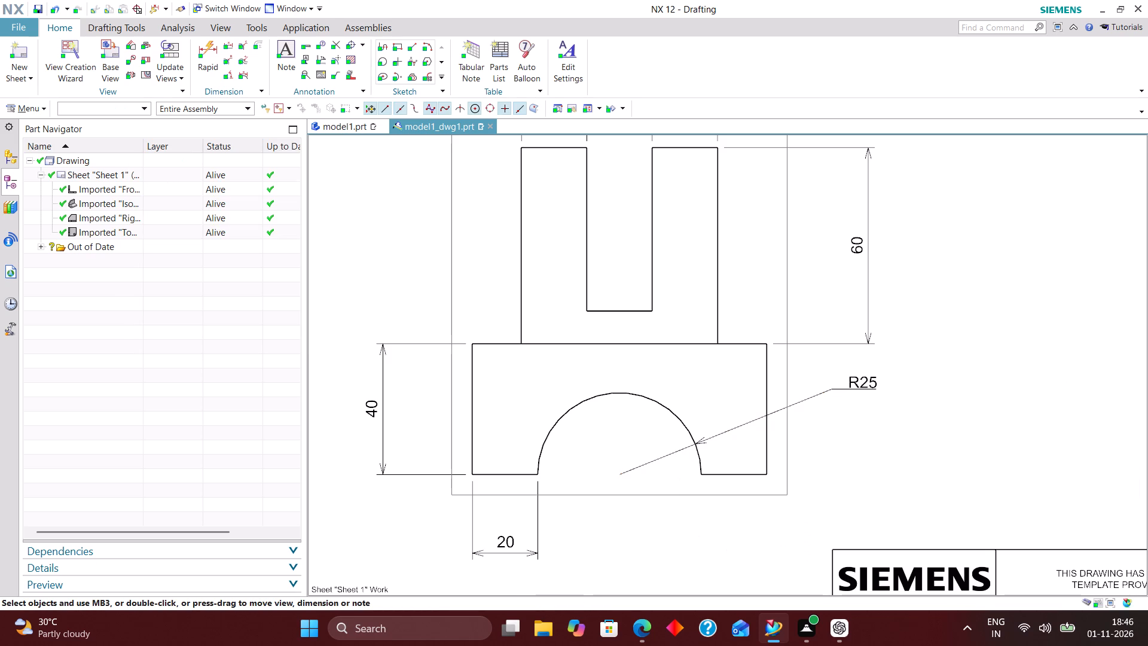
Add a center mark to the R25 arc in the right view.
left_click(352, 47)
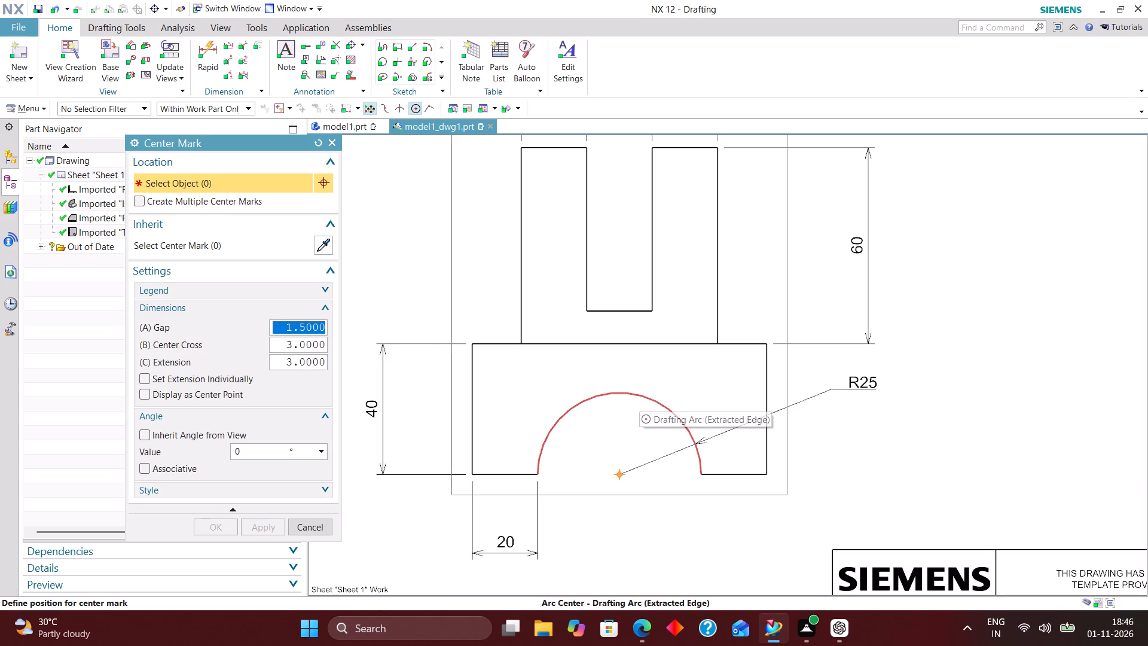
left_click(639, 396)
left_click(227, 525)
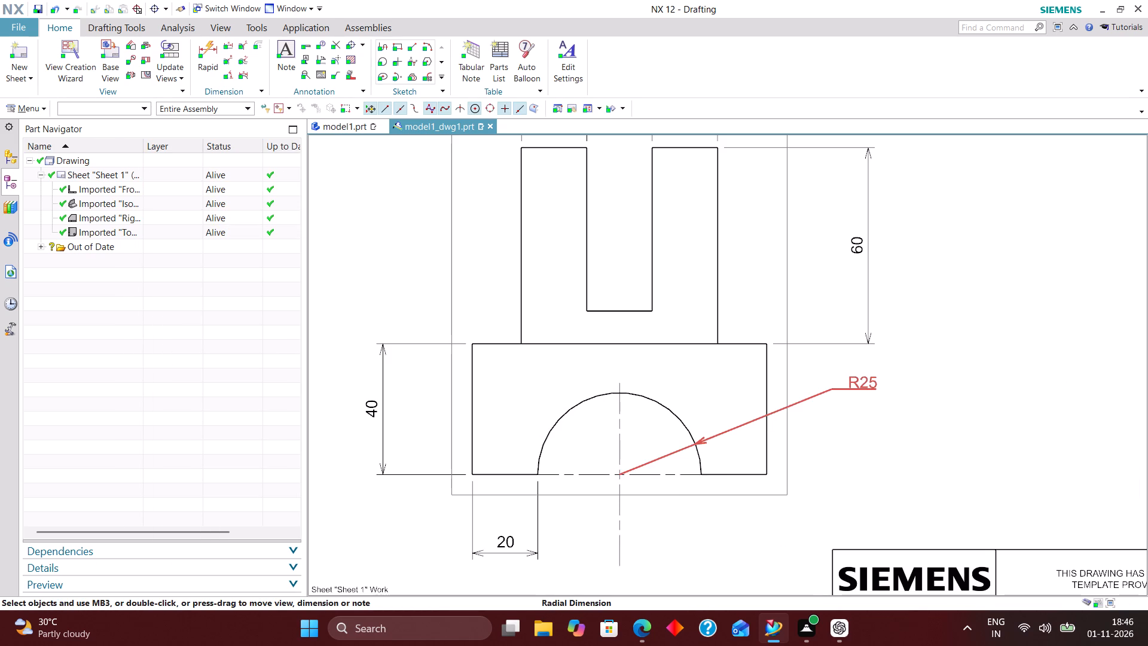
Examine the placement and spacing of the dimensions across the front, top and right views.
scroll(750, 486, "down", 3)
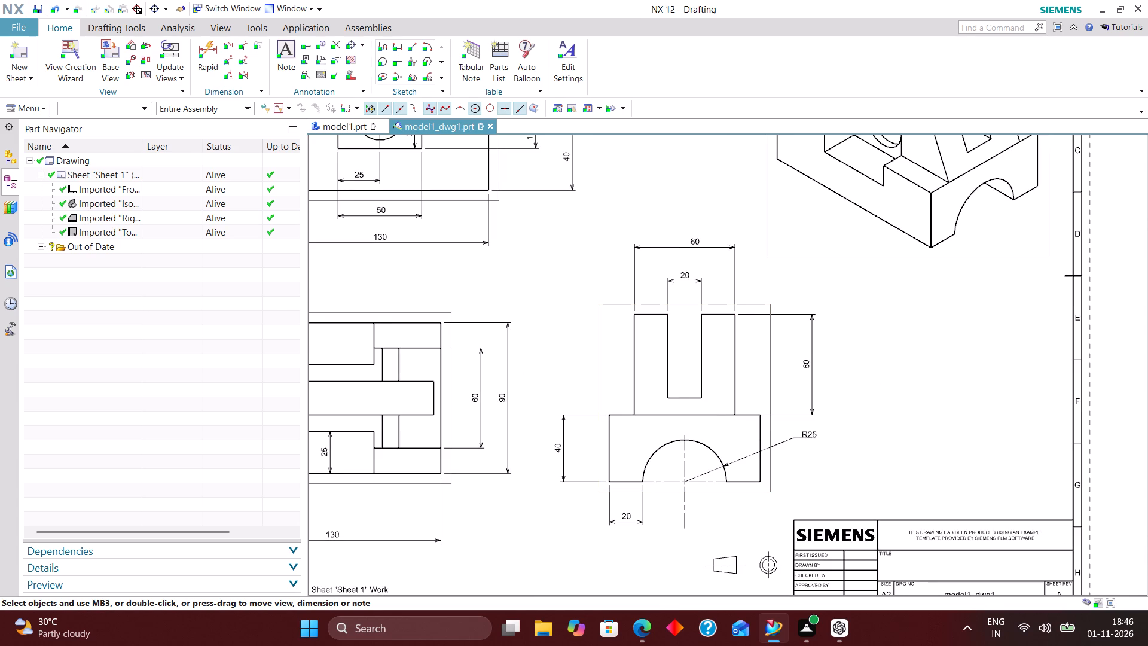
scroll(905, 416, "down", 2)
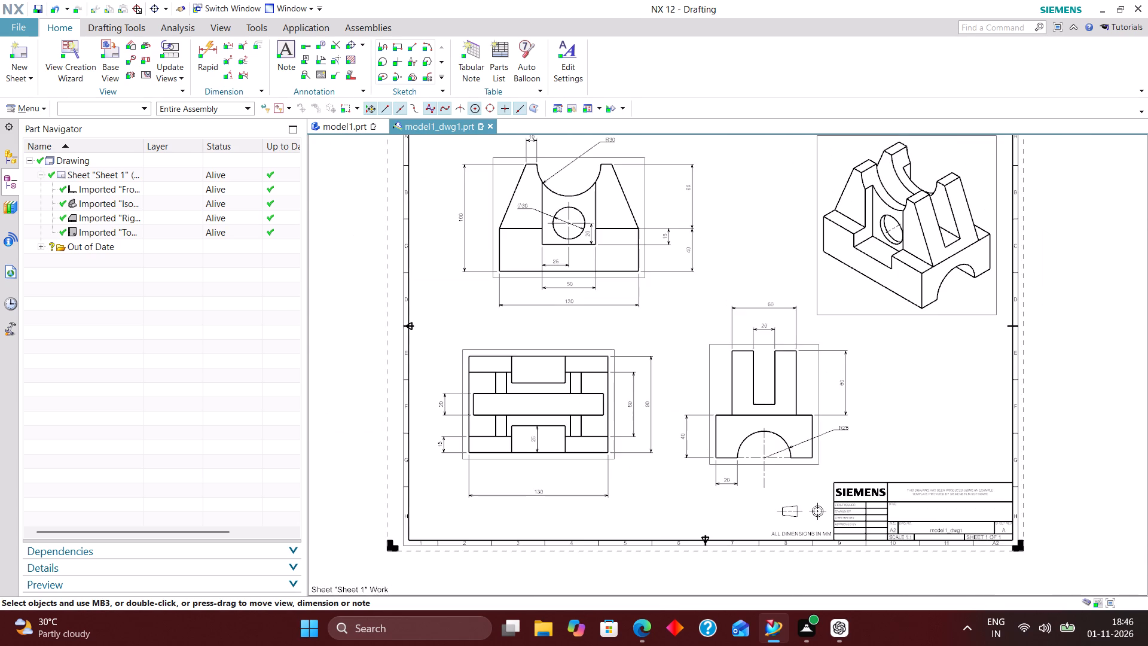
scroll(633, 473, "up", 3)
scroll(677, 446, "down", 1)
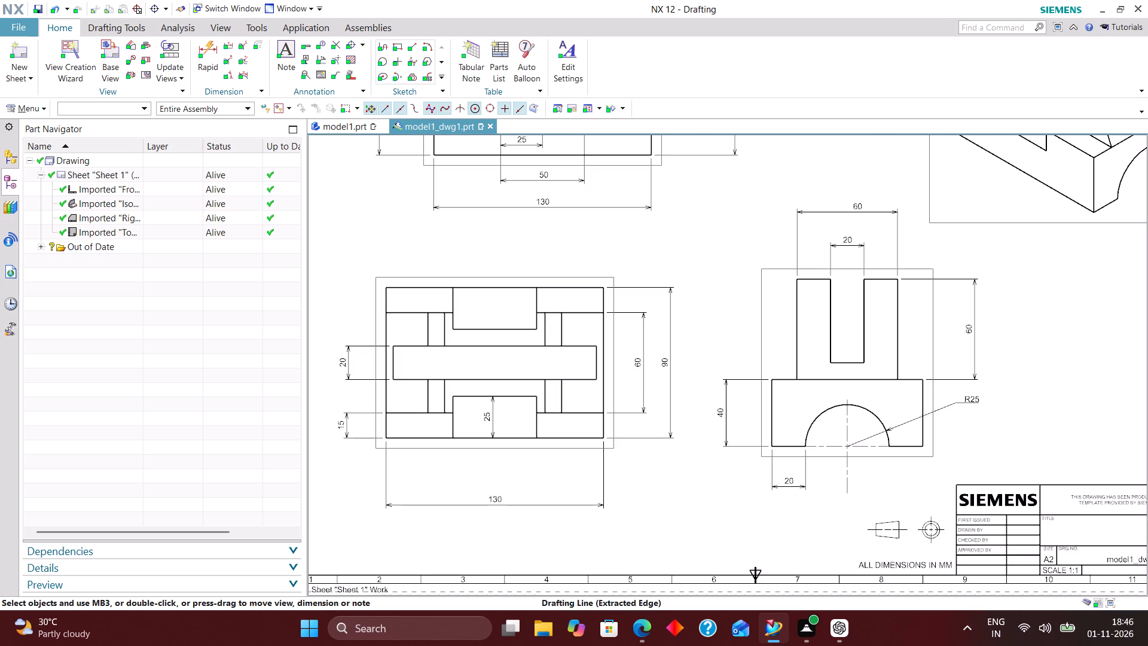
scroll(548, 426, "down", 1)
scroll(560, 383, "up", 3)
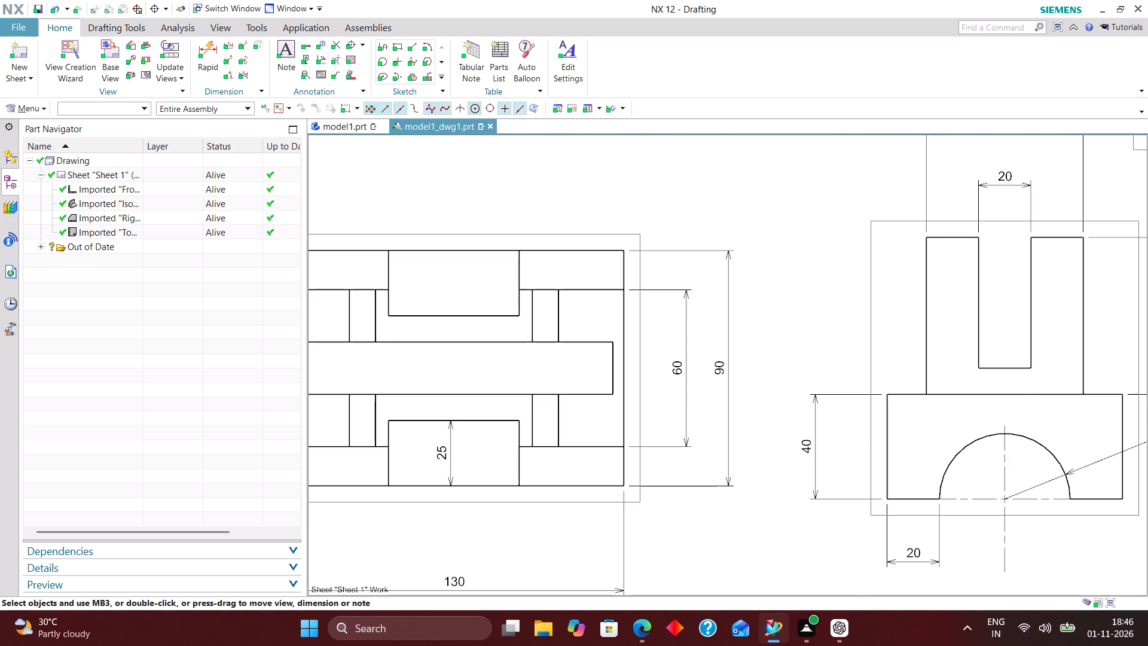
scroll(563, 386, "down", 4)
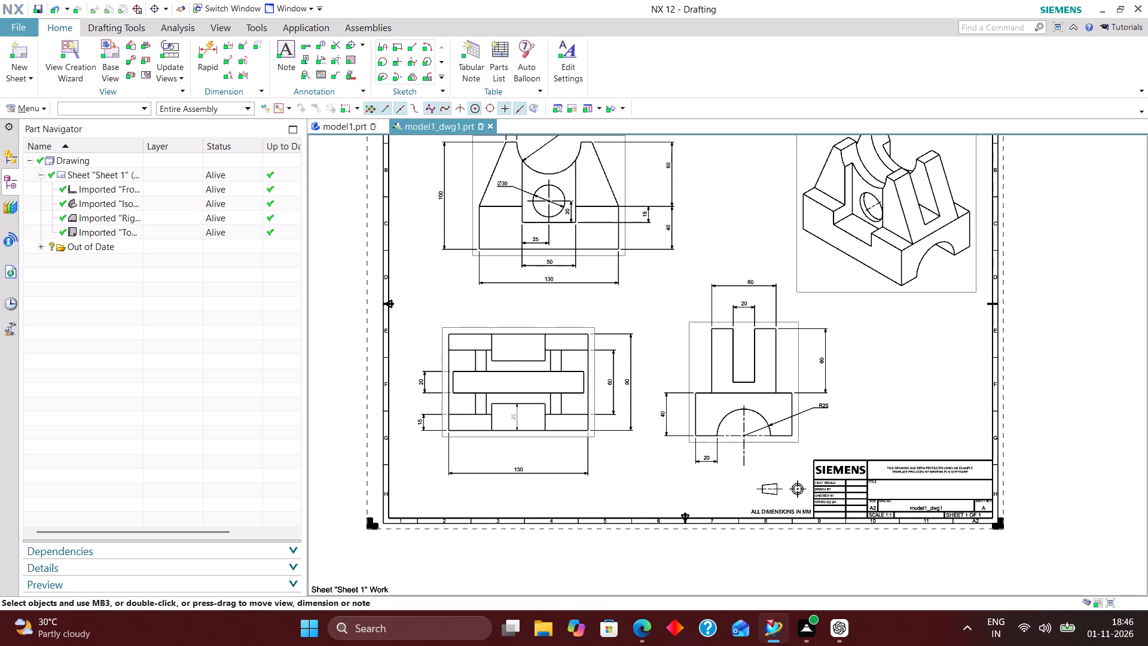
scroll(614, 437, "down", 3)
scroll(632, 346, "up", 5)
right_click_drag(762, 269, 700, 353)
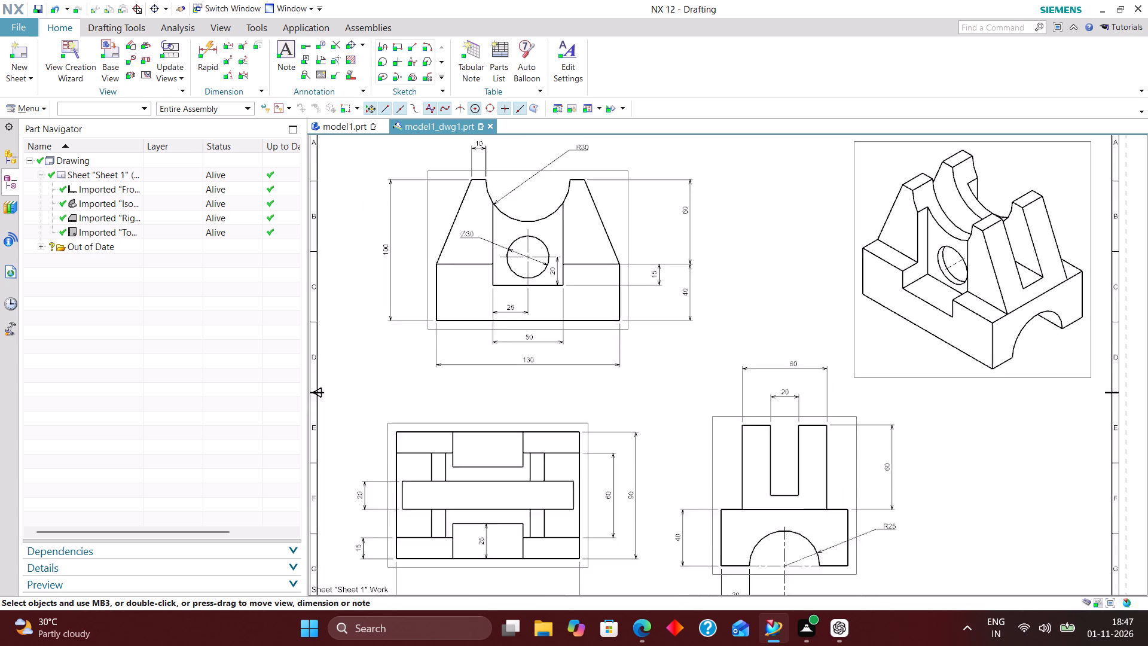
scroll(864, 557, "up", 3)
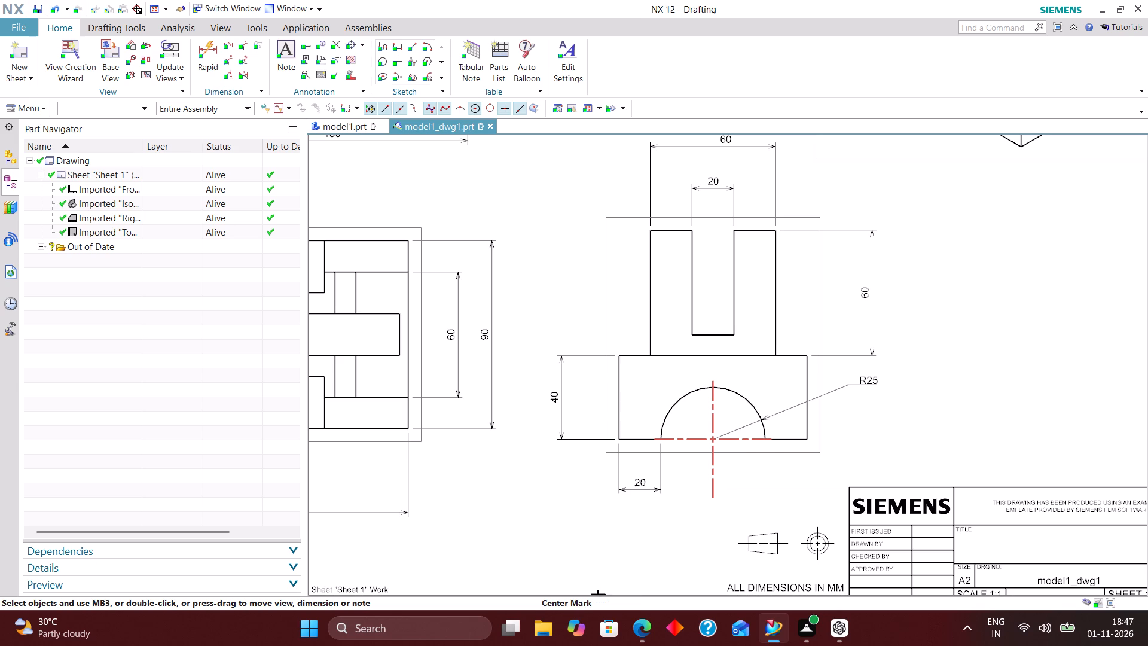
scroll(738, 434, "down", 3)
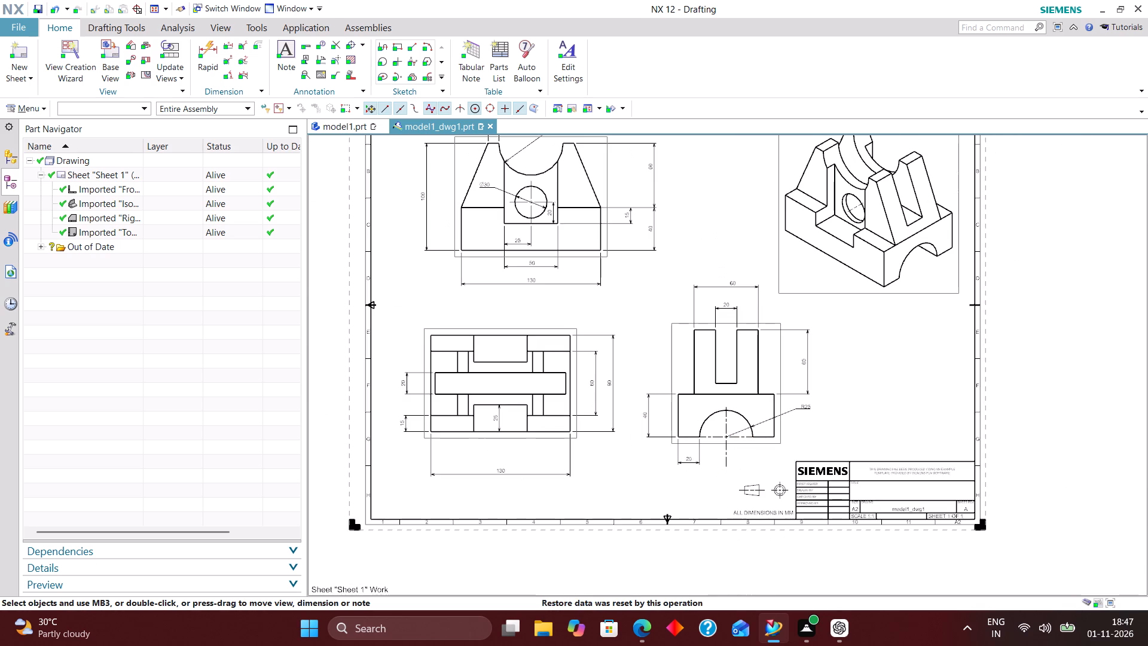
scroll(869, 362, "up", 3)
scroll(871, 362, "down", 3)
scroll(871, 361, "up", 2)
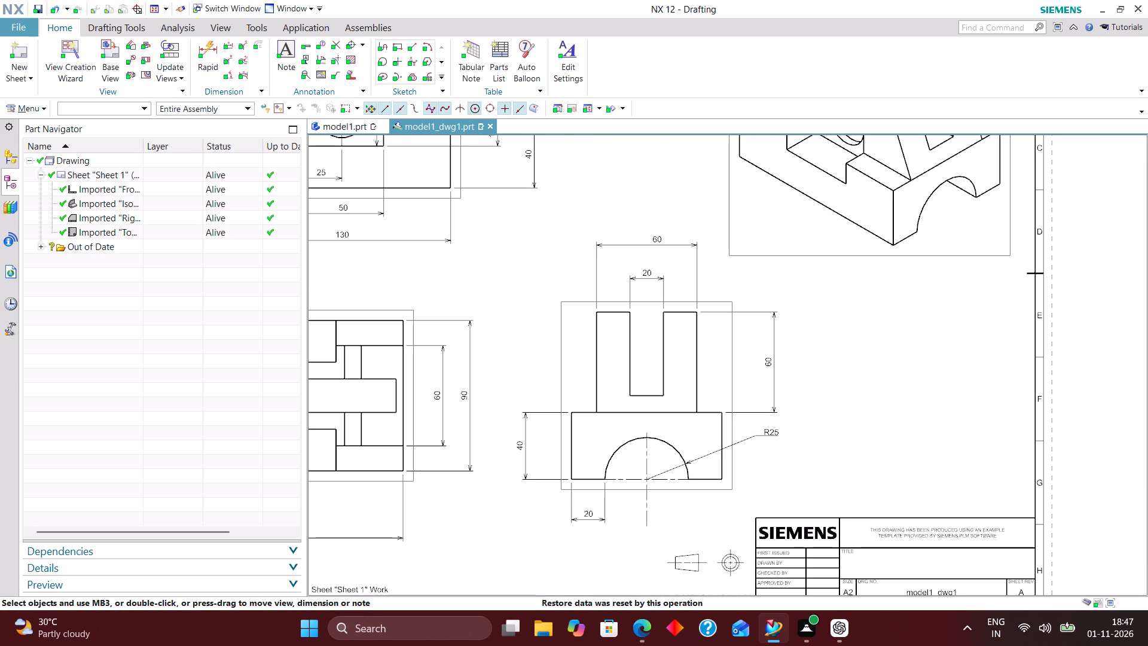
right_click_drag(946, 295, 907, 398)
right_click_drag(907, 398, 879, 439)
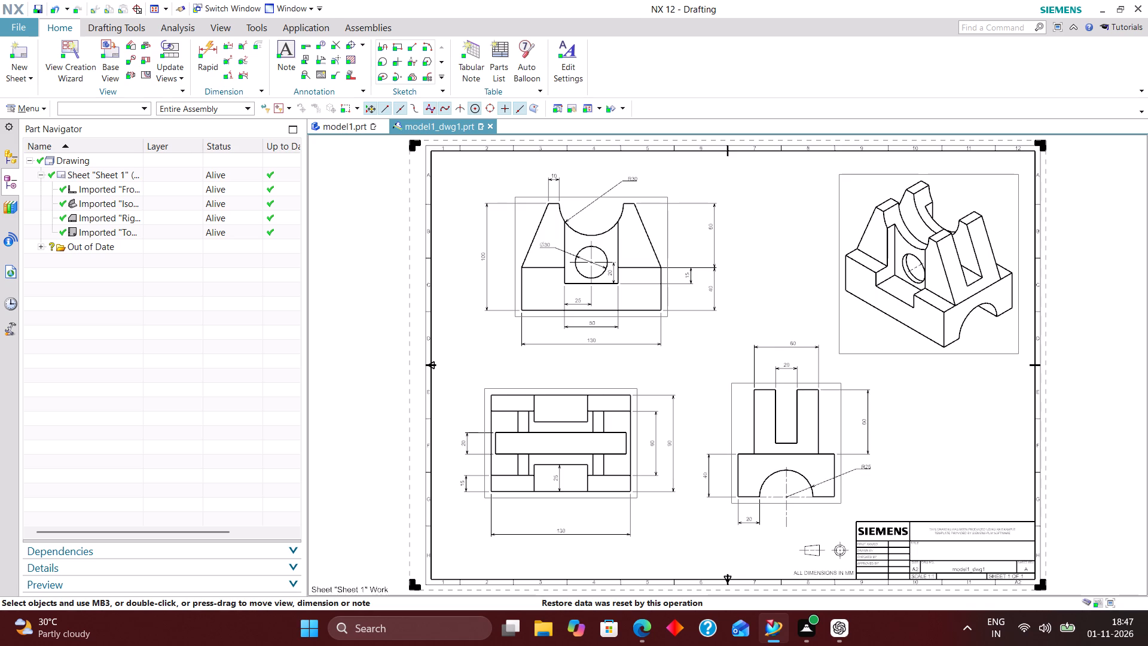
scroll(677, 351, "up", 1)
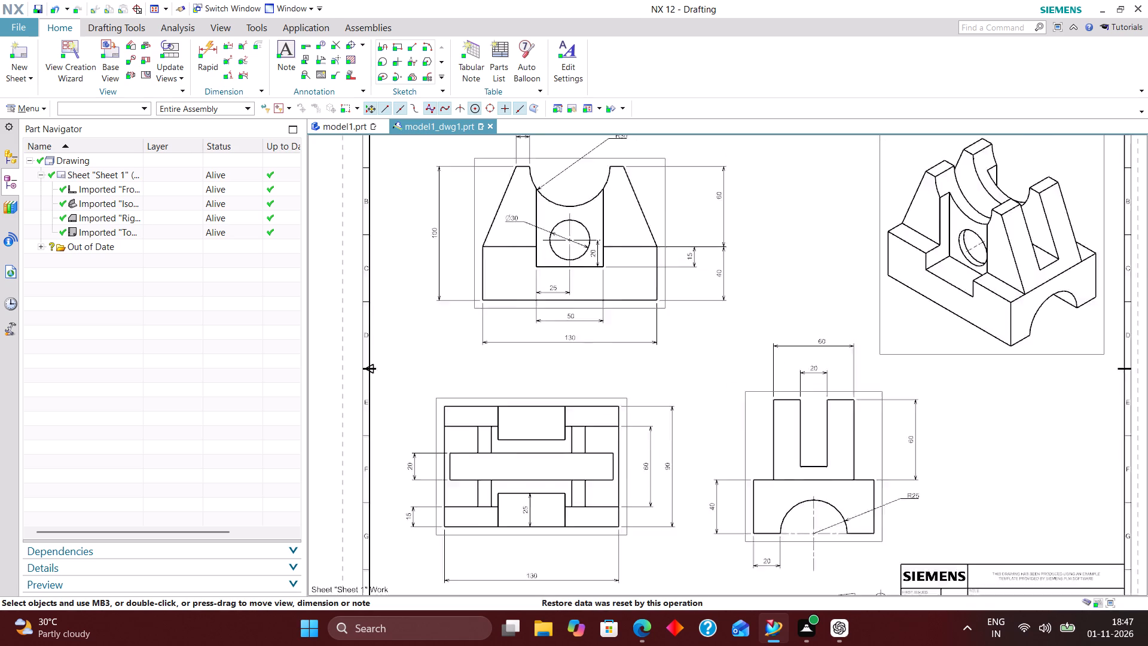
scroll(677, 351, "up", 2)
scroll(693, 395, "down", 2)
scroll(567, 346, "up", 3)
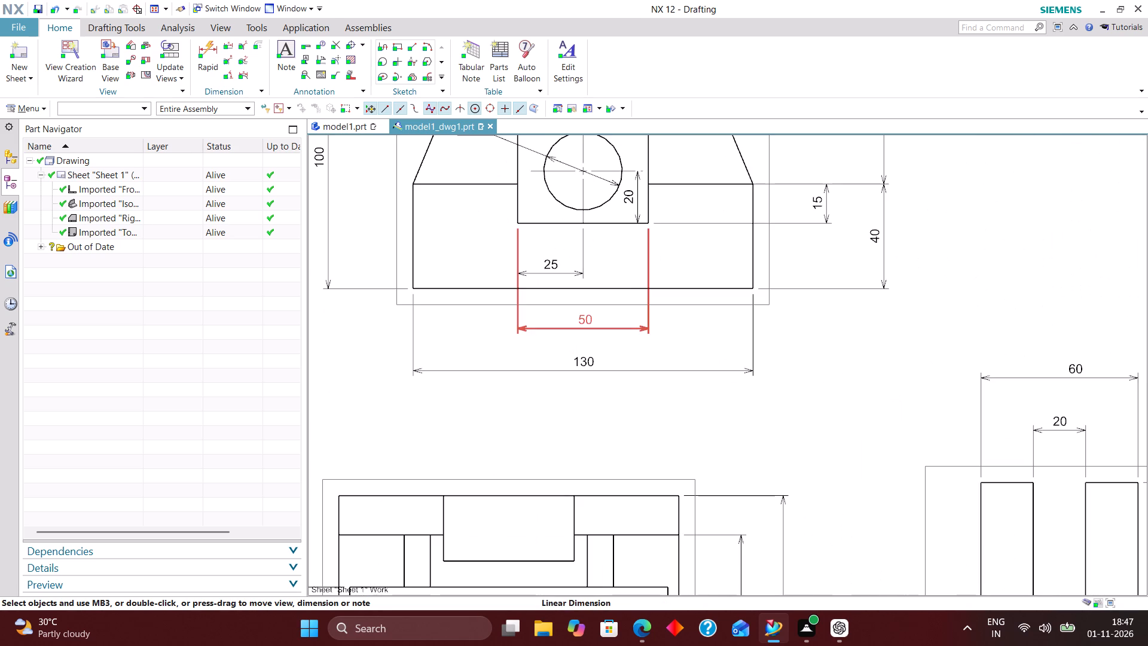
left_click_drag(589, 327, 593, 320)
scroll(533, 403, "down", 3)
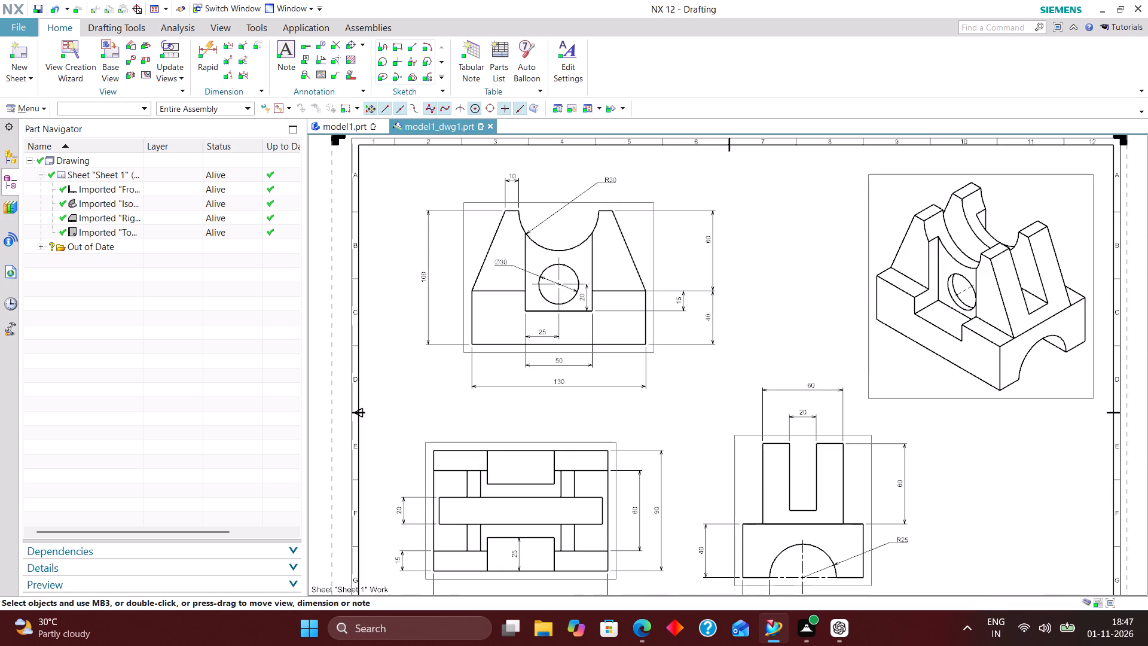
Set the arrowheads of the front view's 10 dimension to Out.
scroll(518, 179, "up", 5)
double_click(499, 164)
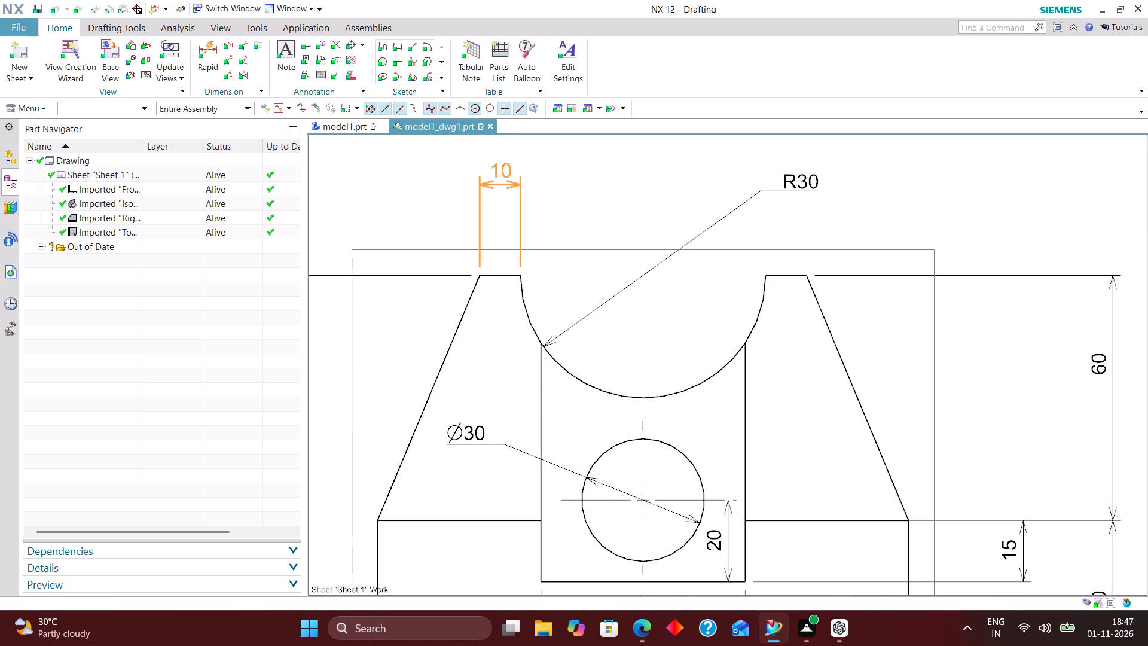
left_click(524, 186)
left_click(432, 144)
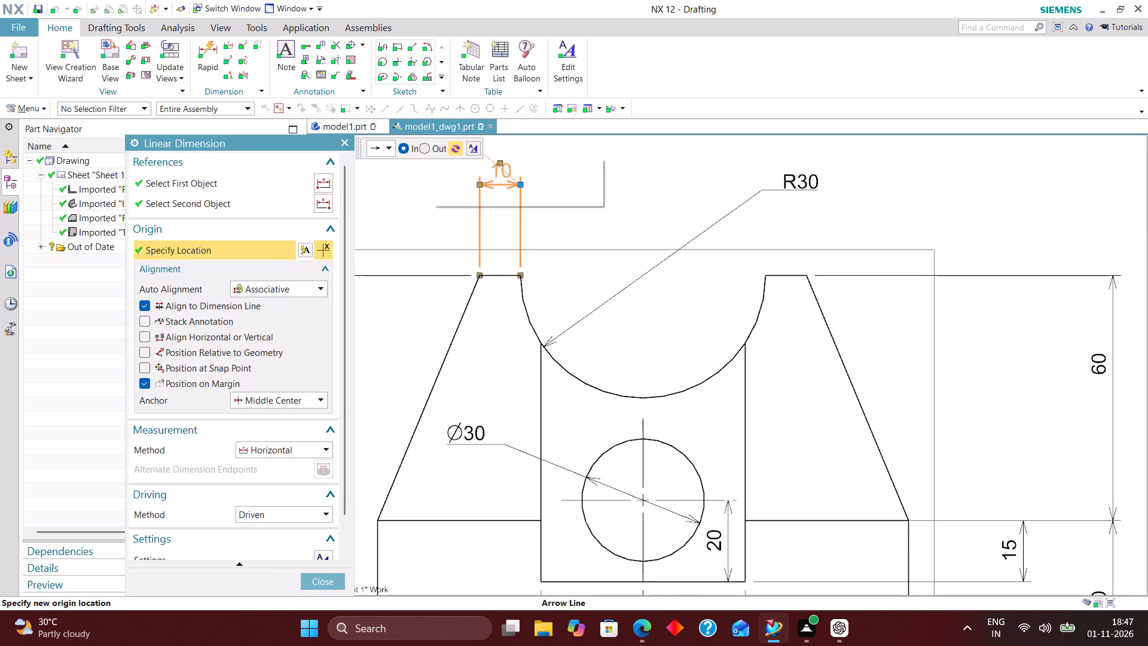
left_click(335, 578)
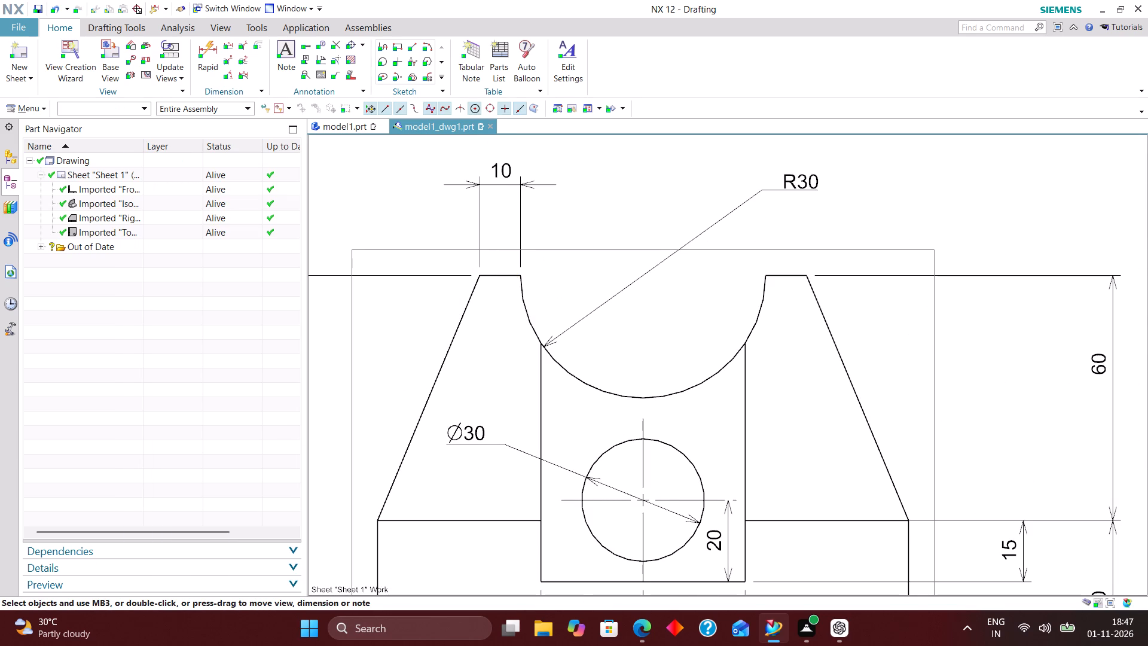
Move the front view's 10 dimension down, closer to the bracket's upper edge.
left_click_drag(500, 176, 496, 205)
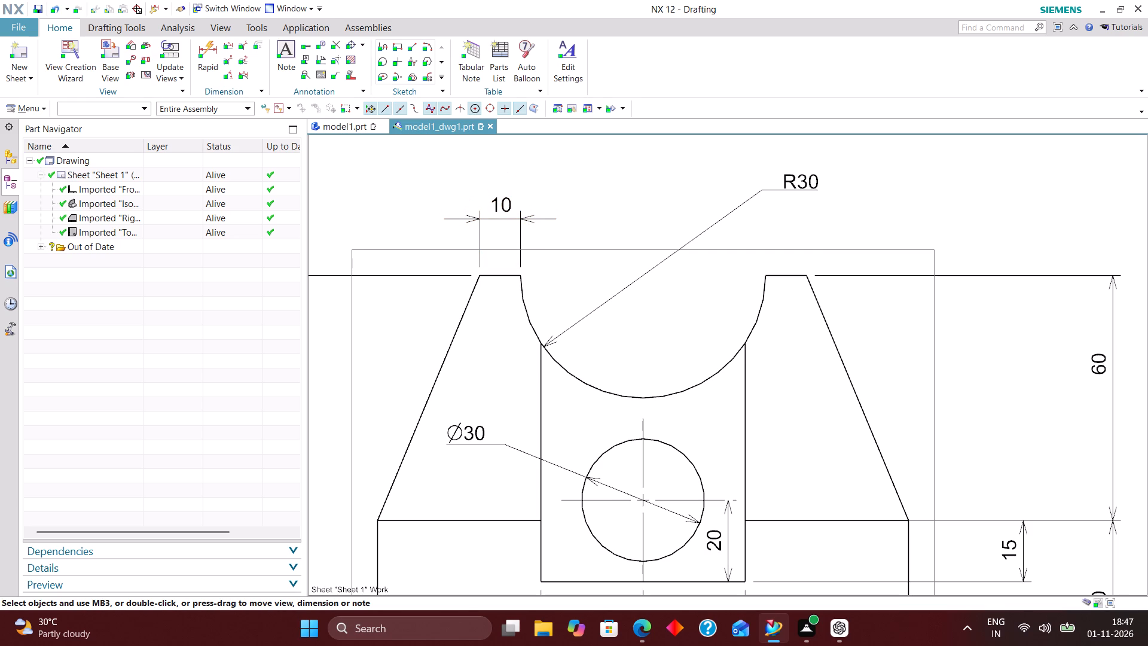
scroll(458, 275, "down", 3)
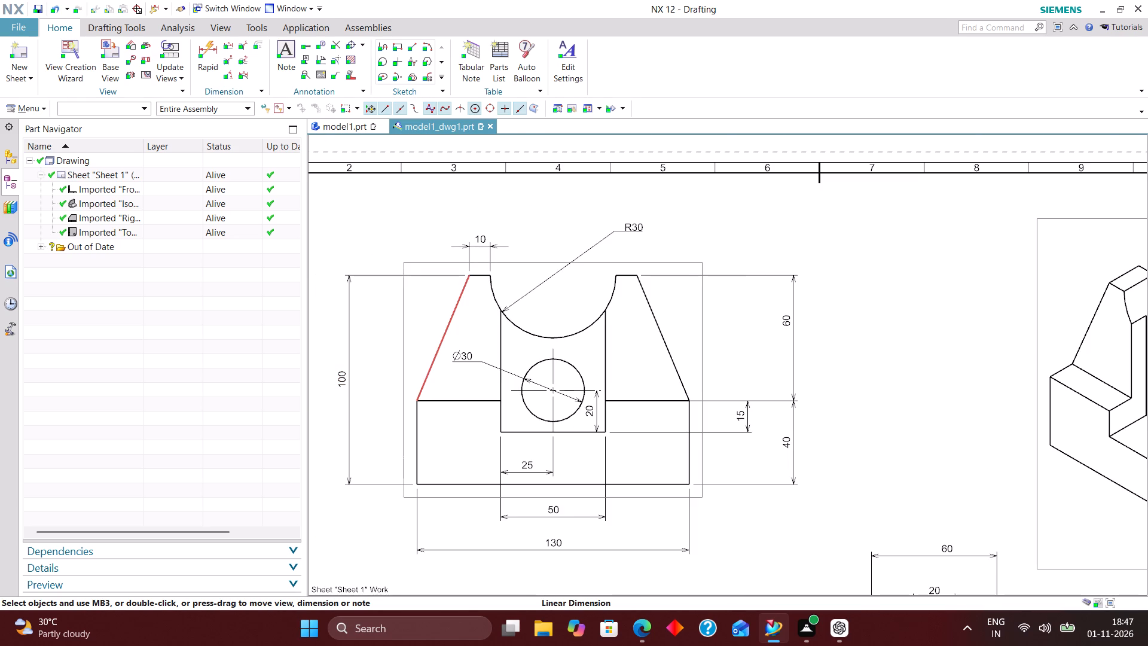
Shift the Ø30 dimension text in the front view closer to the hole.
left_click_drag(470, 355, 480, 351)
scroll(653, 334, "down", 1)
scroll(594, 434, "up", 2)
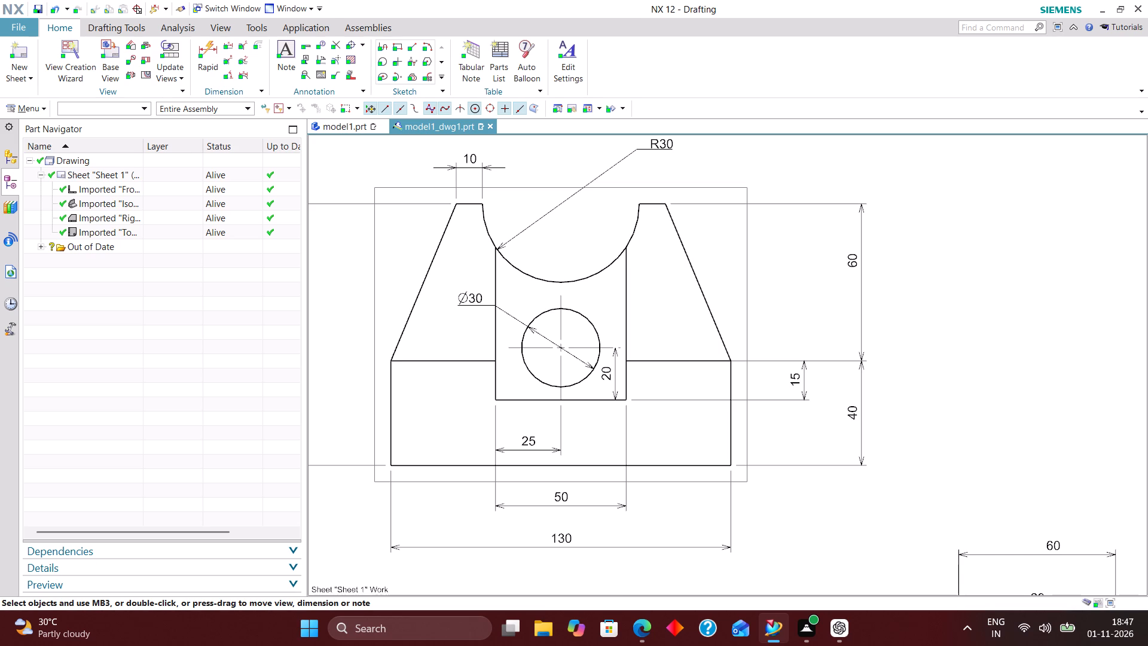
Examine the overall sheet layout and the placement of the right view's 60 and 20 dimensions.
scroll(761, 244, "down", 4)
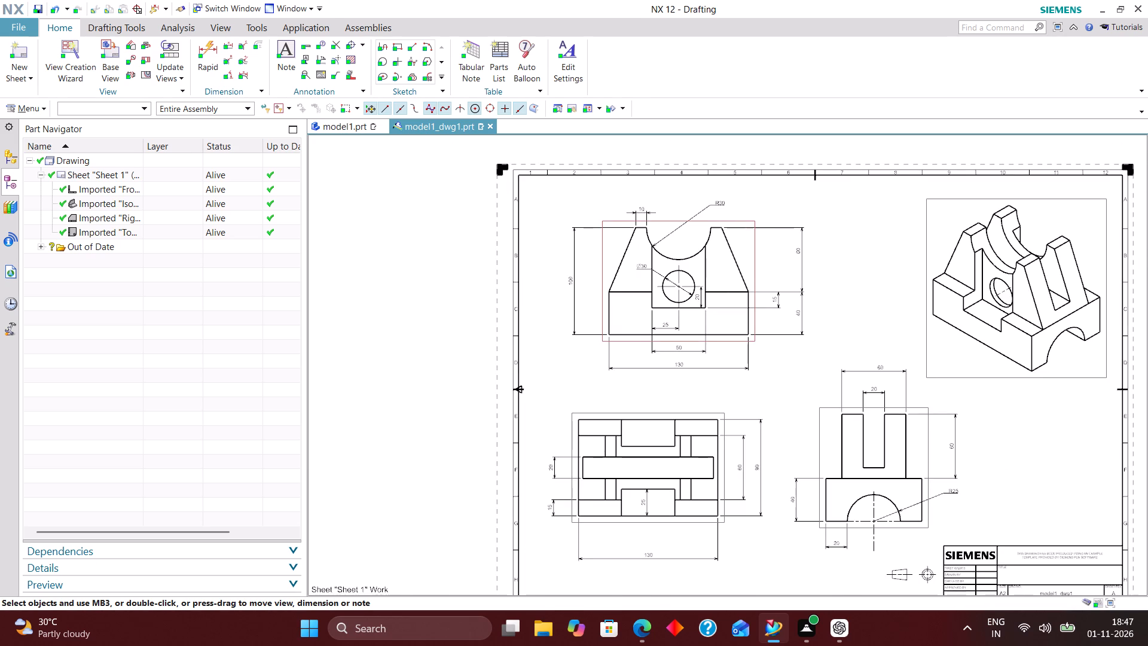
scroll(642, 323, "down", 1)
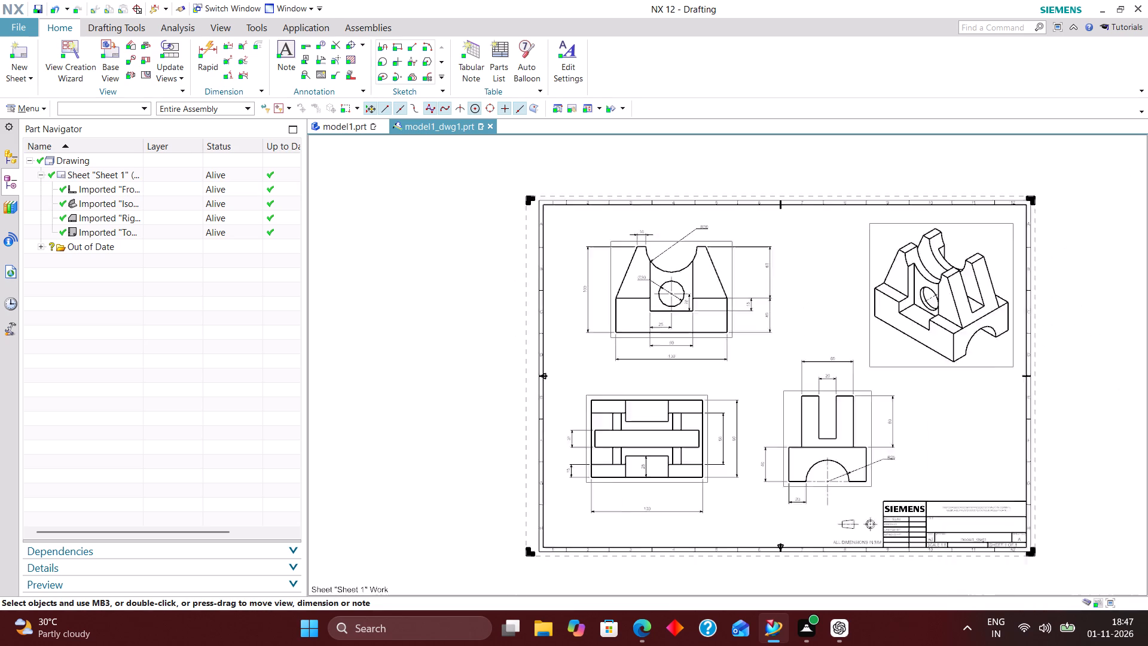
scroll(642, 323, "down", 1)
scroll(771, 312, "up", 3)
right_click_drag(811, 236, 737, 383)
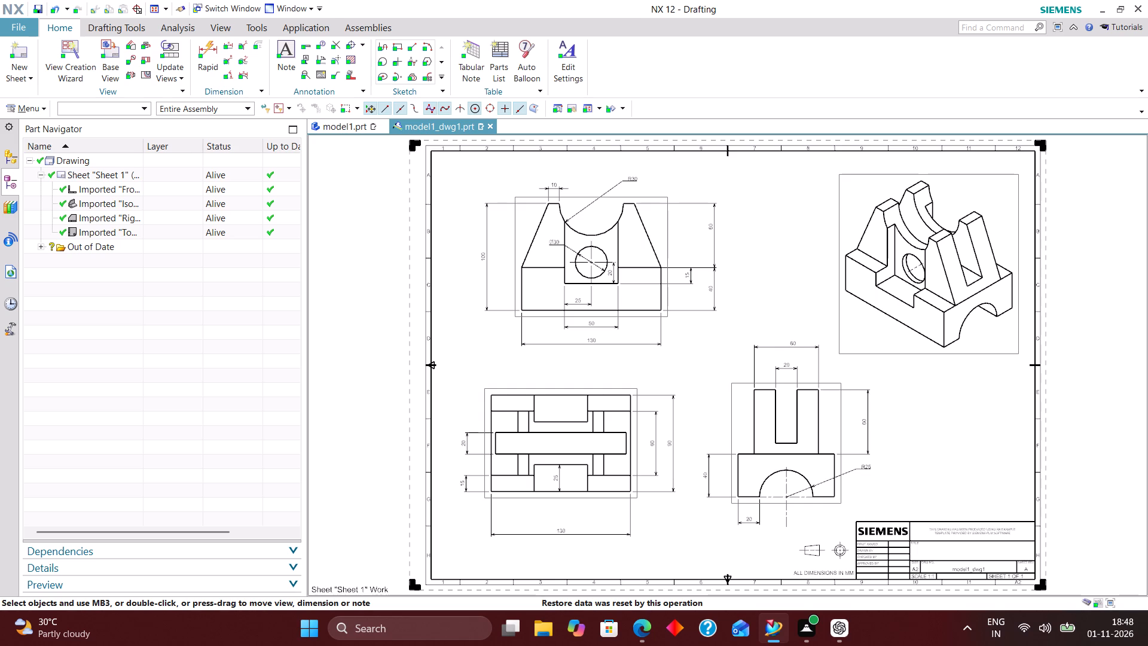
scroll(796, 343, "down", 1)
scroll(798, 344, "up", 4)
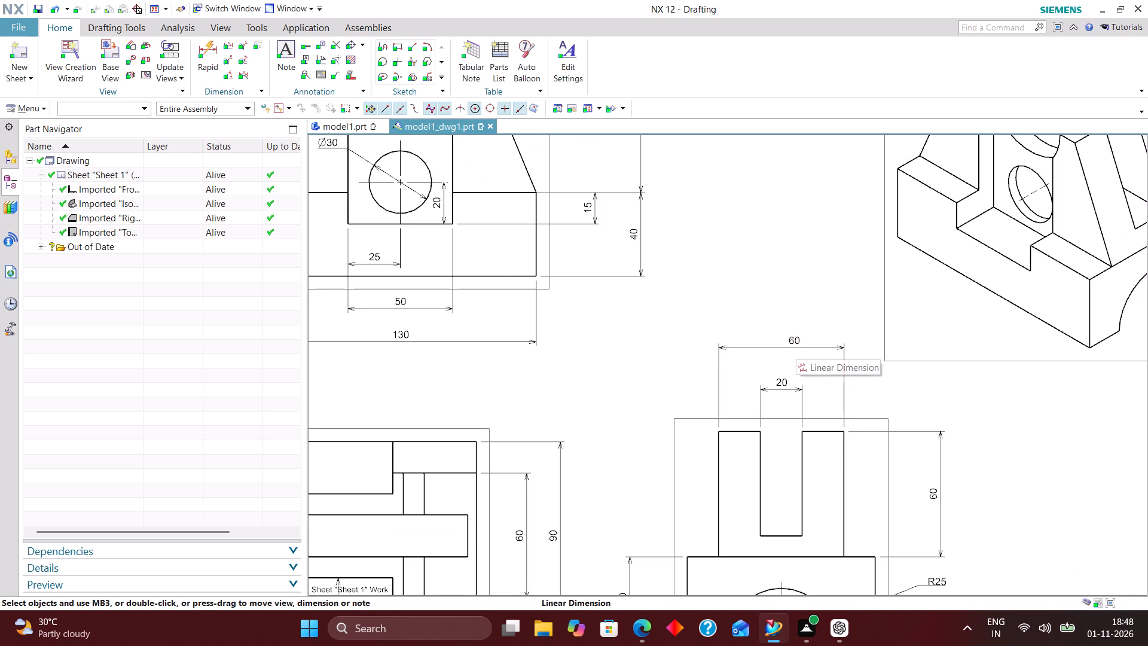
scroll(802, 355, "up", 3)
scroll(757, 269, "down", 3)
scroll(791, 299, "up", 4)
left_click_drag(759, 299, 741, 304)
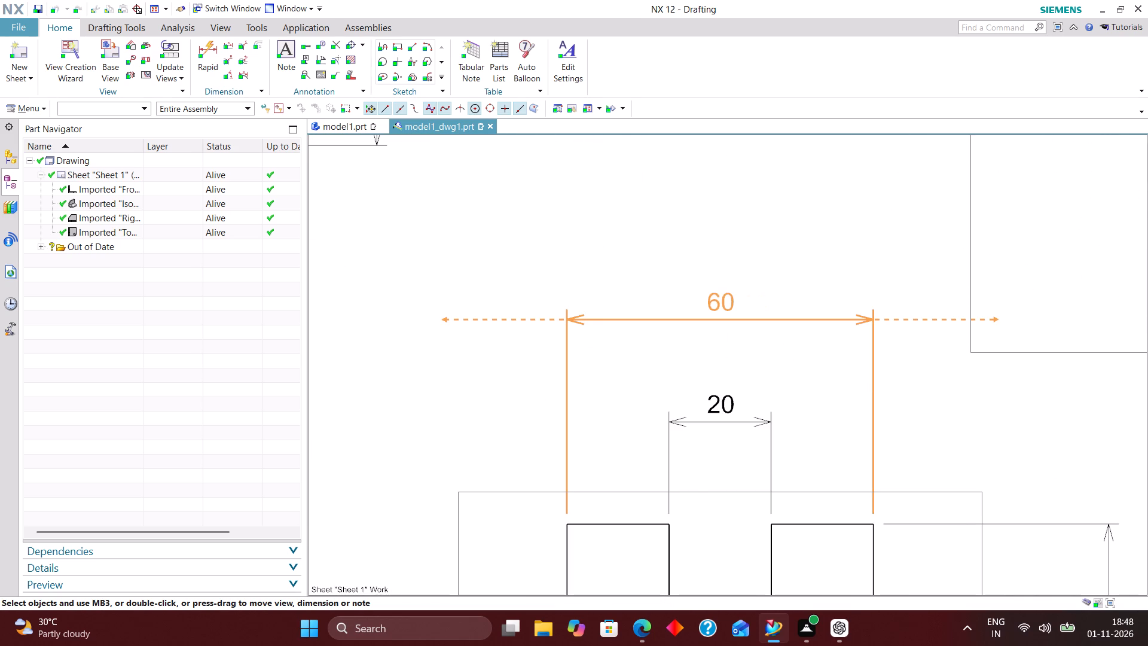
left_click_drag(741, 304, 738, 306)
scroll(761, 254, "down", 4)
scroll(773, 374, "down", 2)
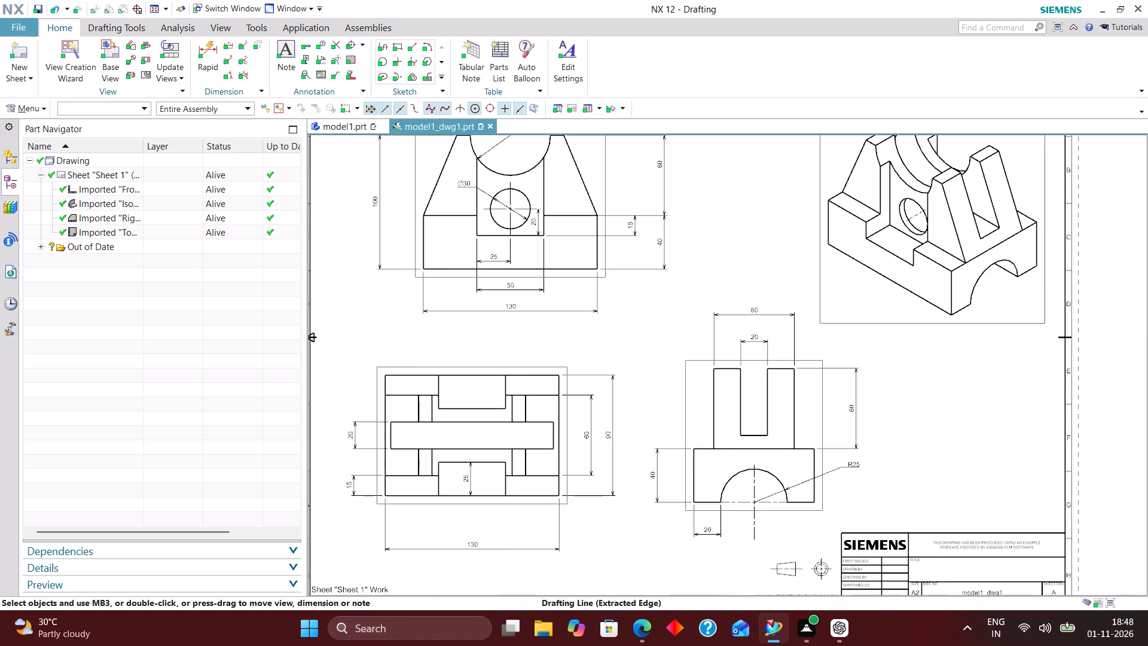
scroll(768, 352, "up", 3)
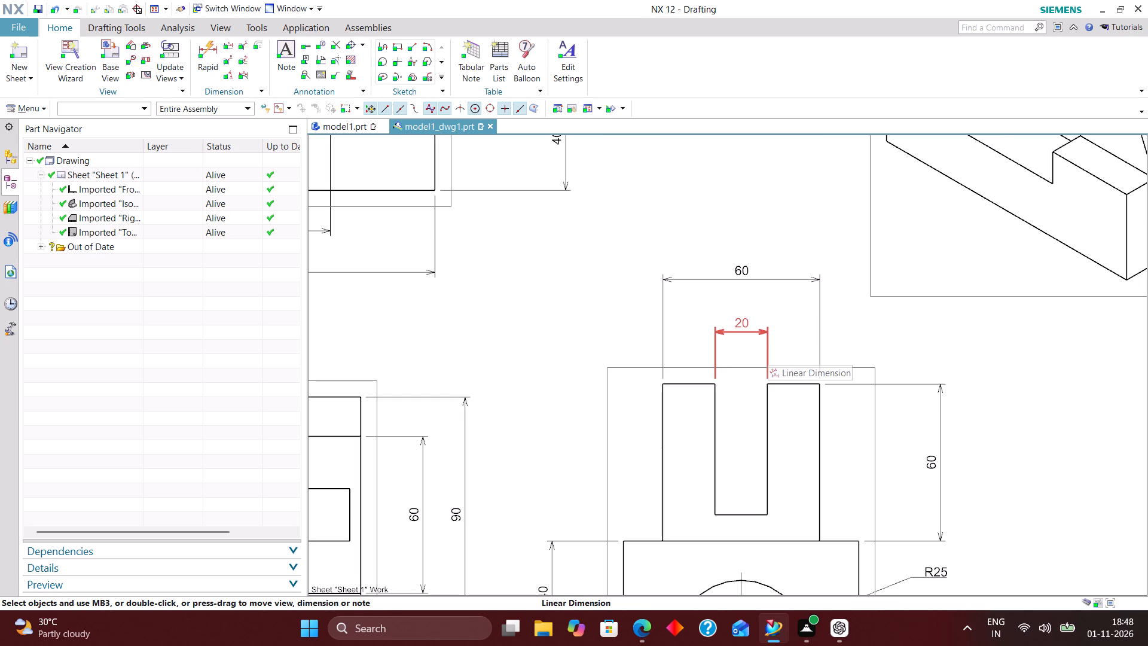
scroll(715, 323, "down", 2)
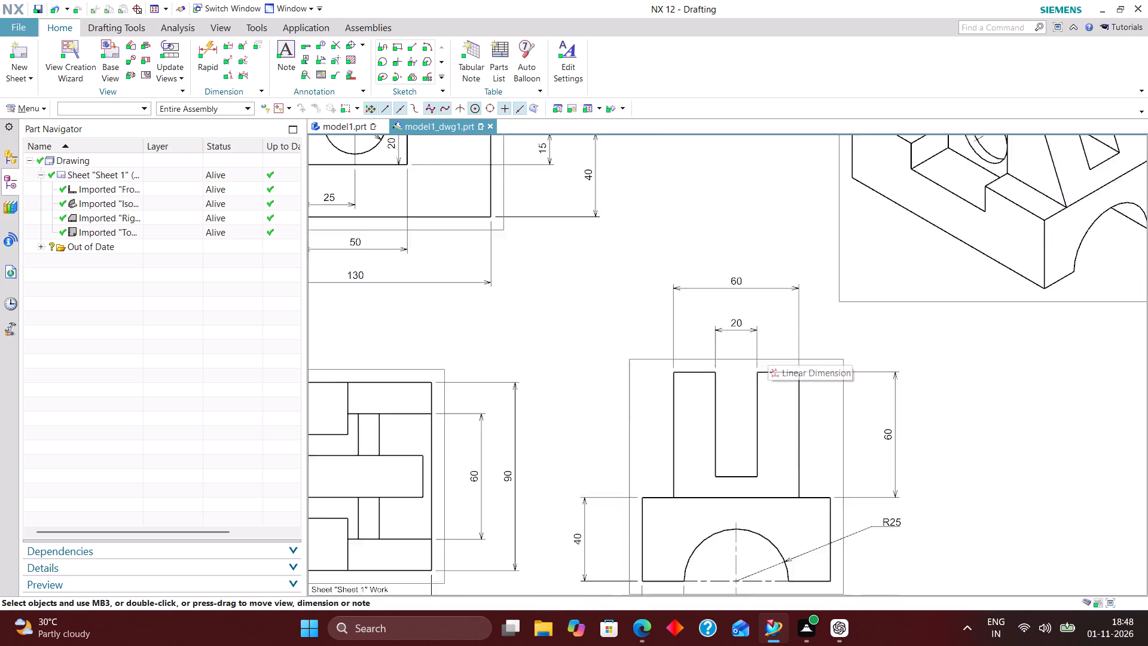
scroll(715, 323, "down", 3)
scroll(732, 395, "up", 3)
right_click_drag(950, 285, 877, 406)
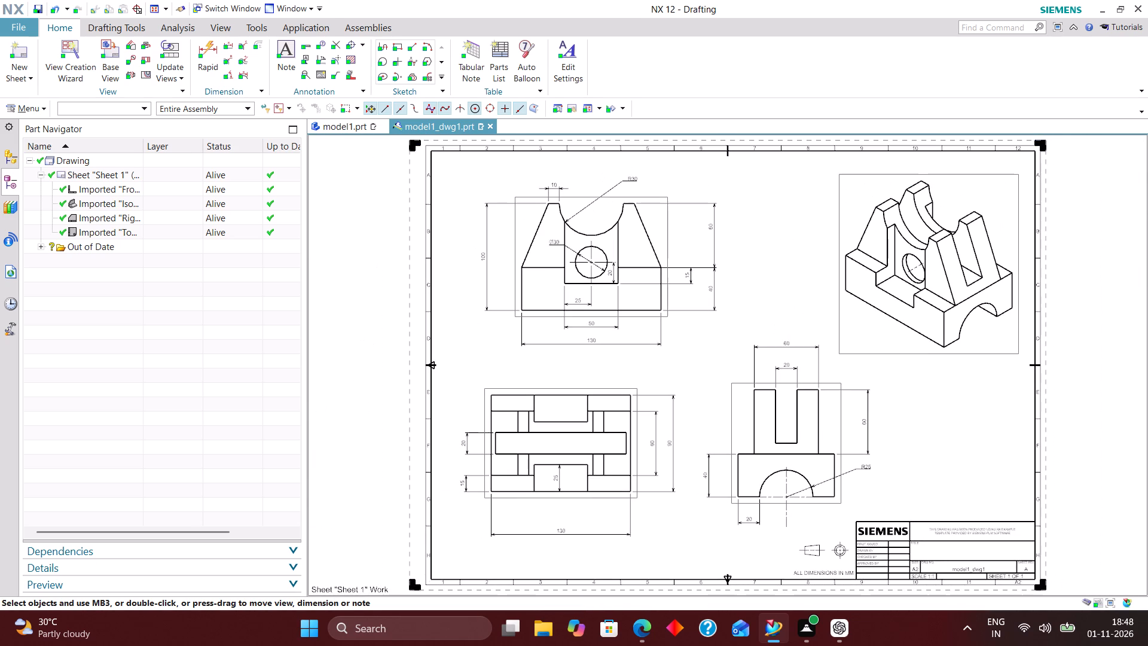
Turn on the view label for the isometric view and set its label type to Name.
right_click(896, 356)
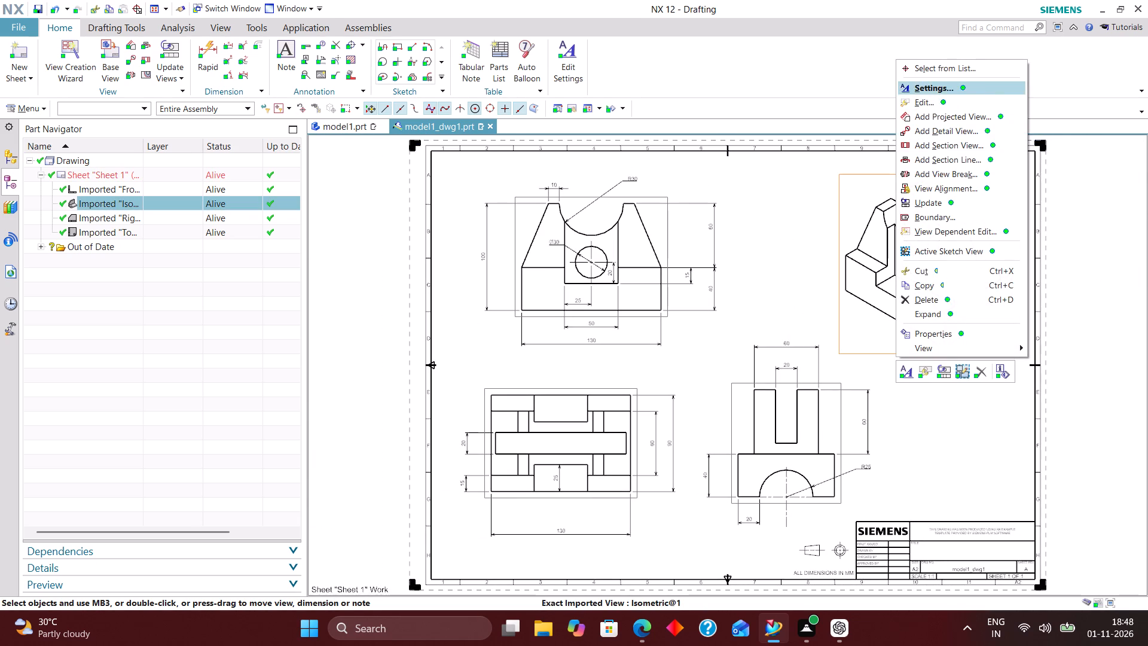
left_click(966, 90)
left_click(261, 200)
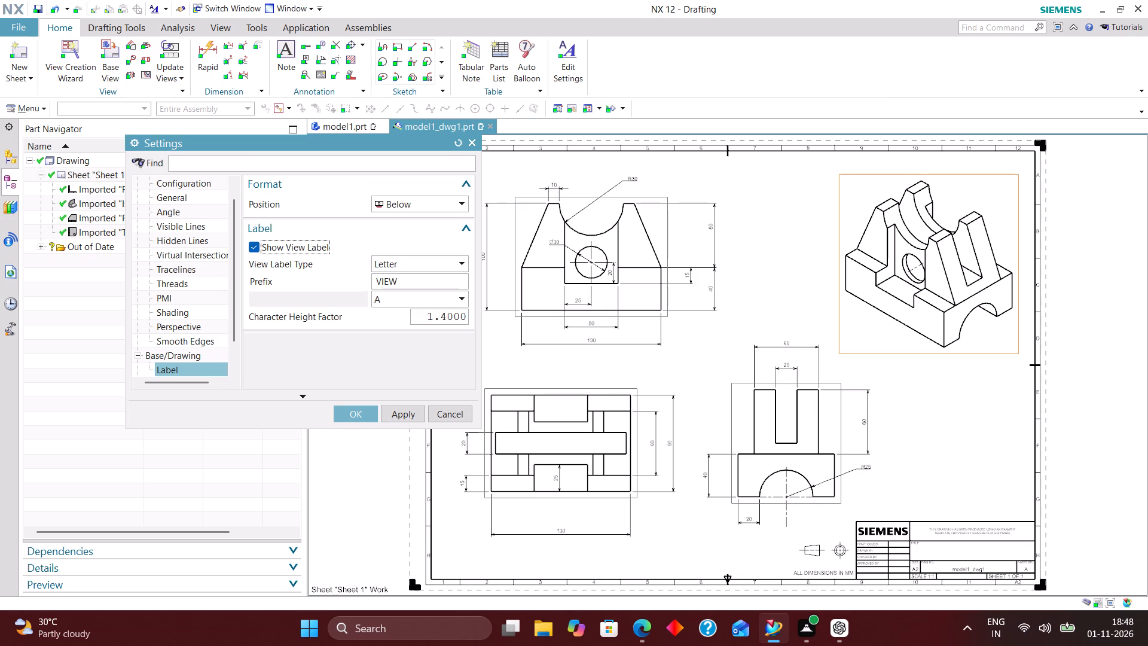
left_click(419, 264)
left_click(408, 278)
Show the isometric view's scale label with prefix "SCALE :" and both character height factors set to 1.
left_click(258, 306)
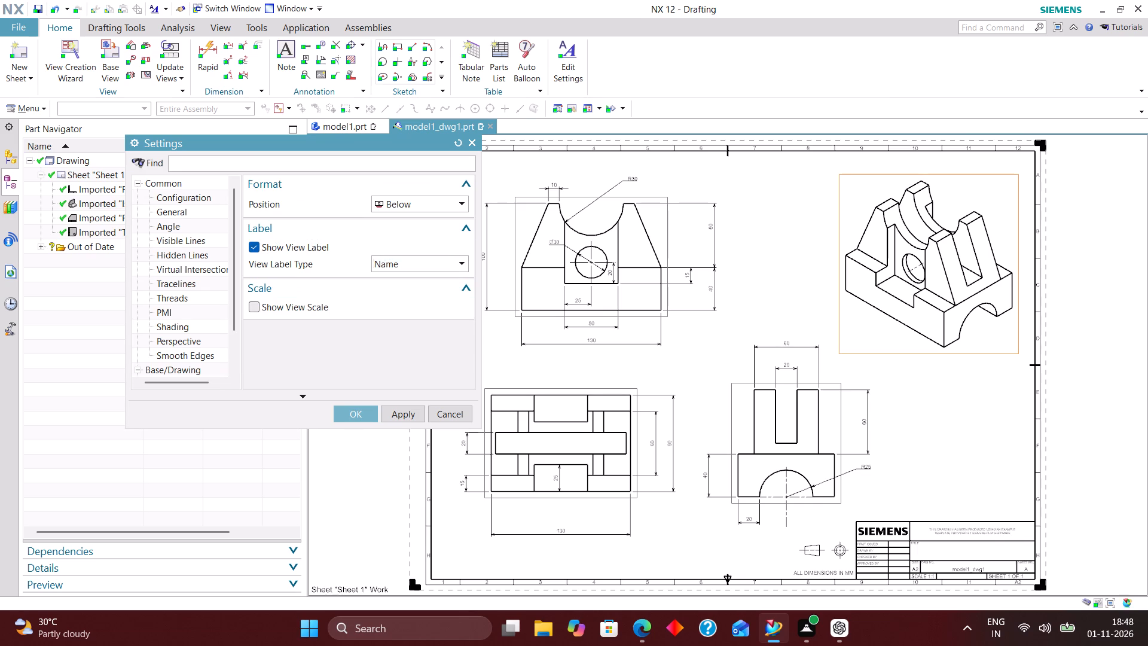
left_click_drag(414, 357, 688, 379)
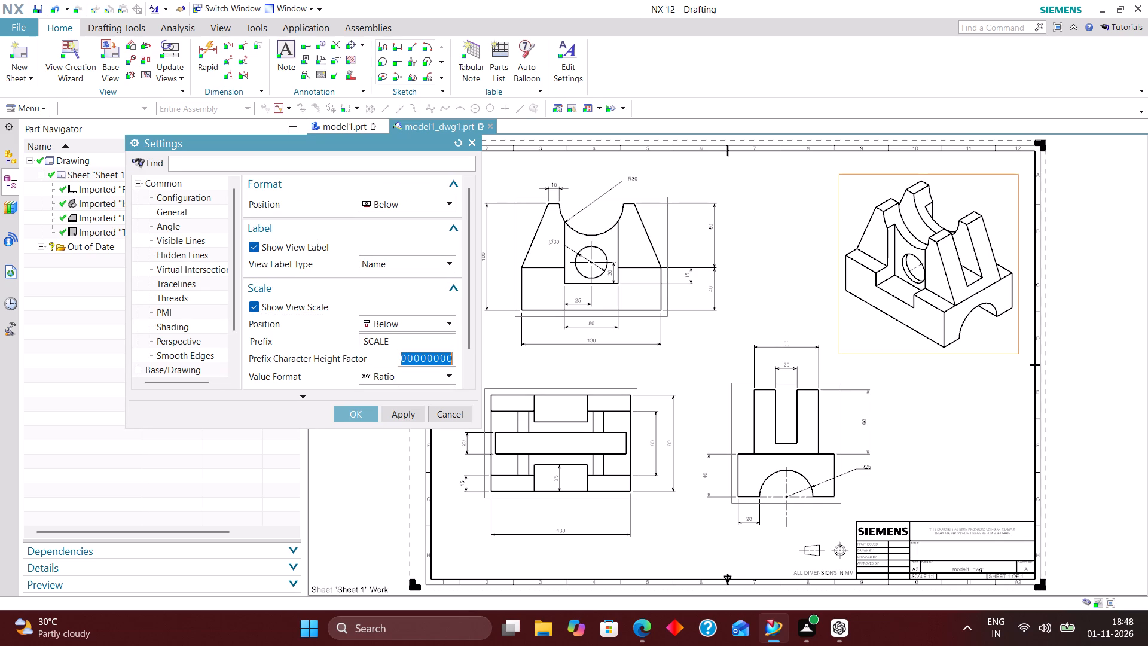
key("1")
key("Return")
scroll(367, 286, "down", 4)
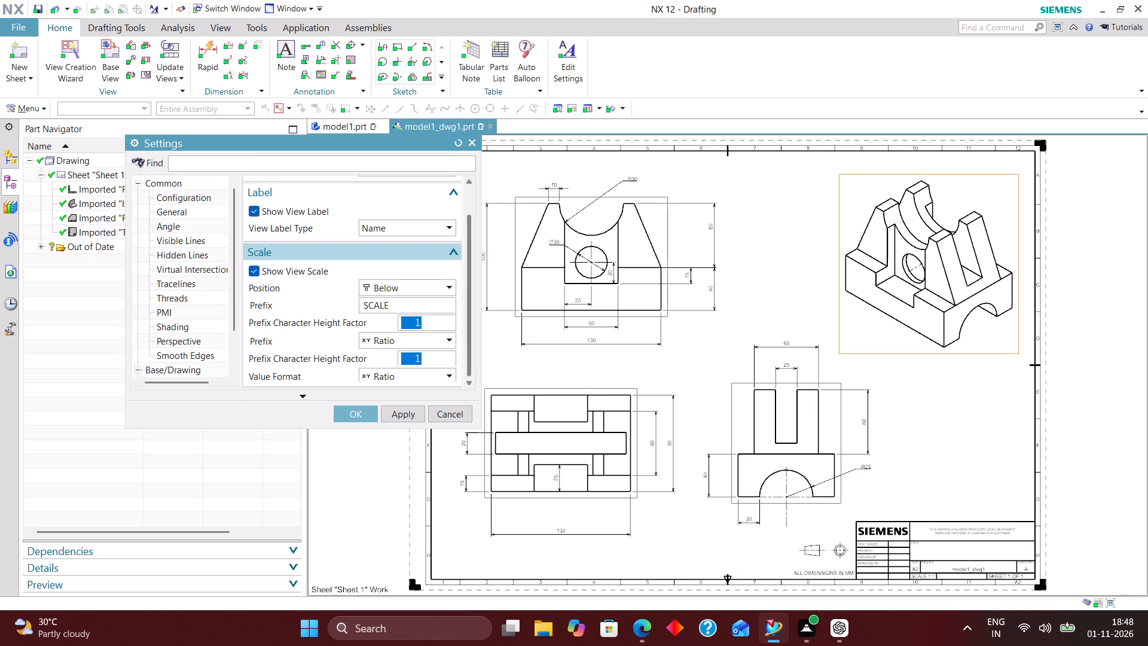
left_click_drag(413, 361, 704, 372)
key("1")
key("Return")
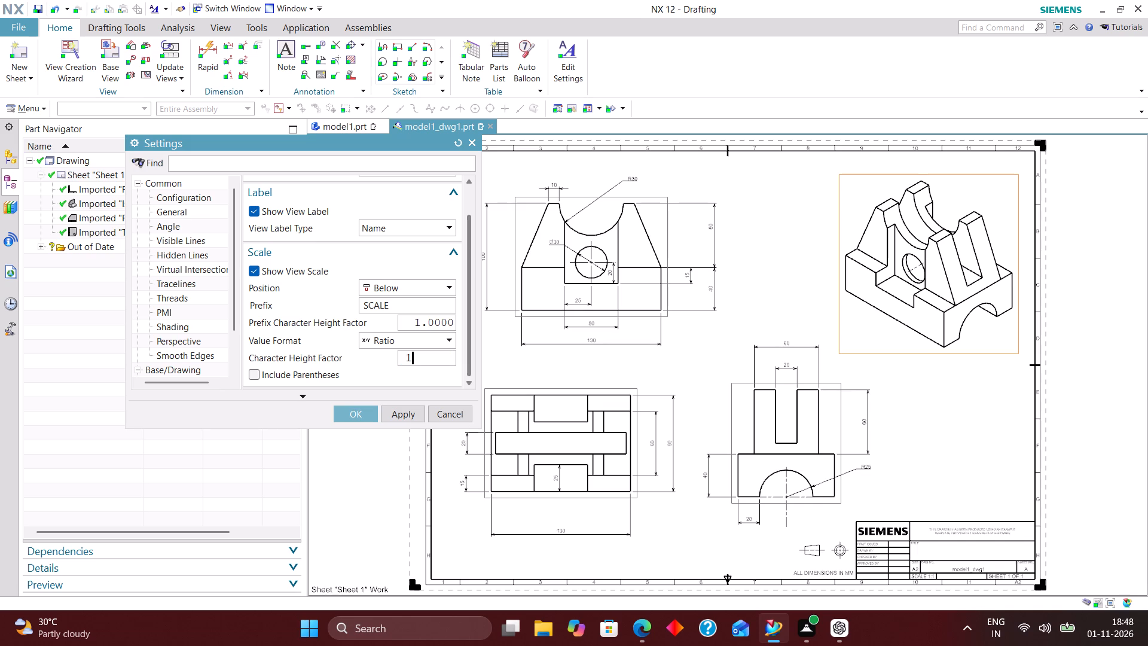
left_click(403, 307)
key("space")
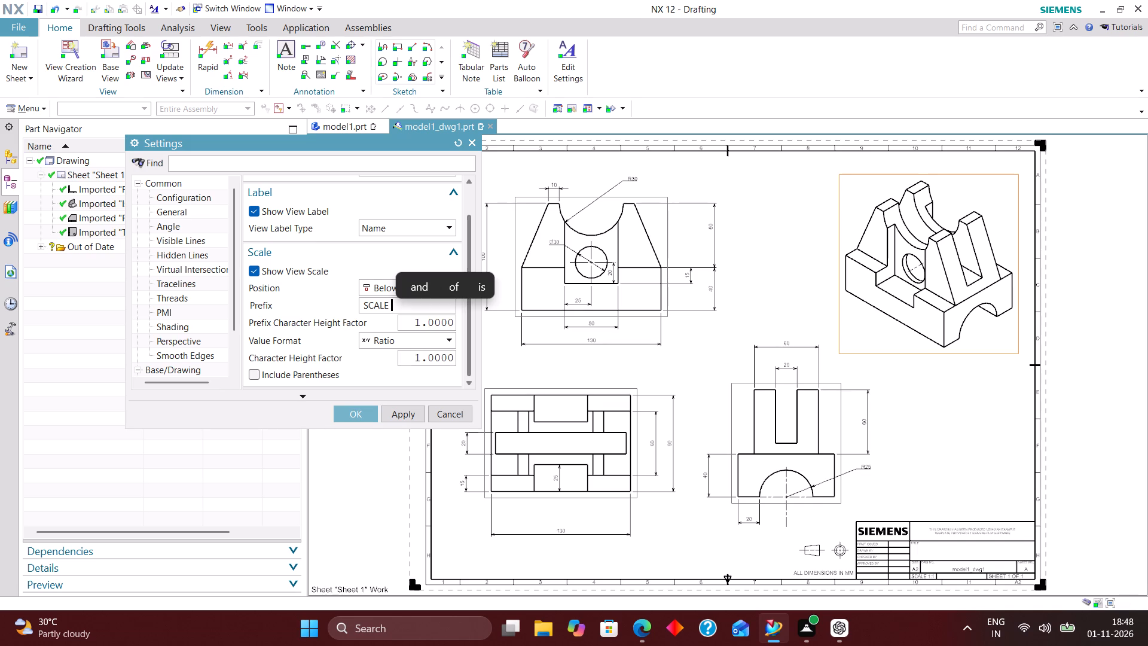
key("shift+colon")
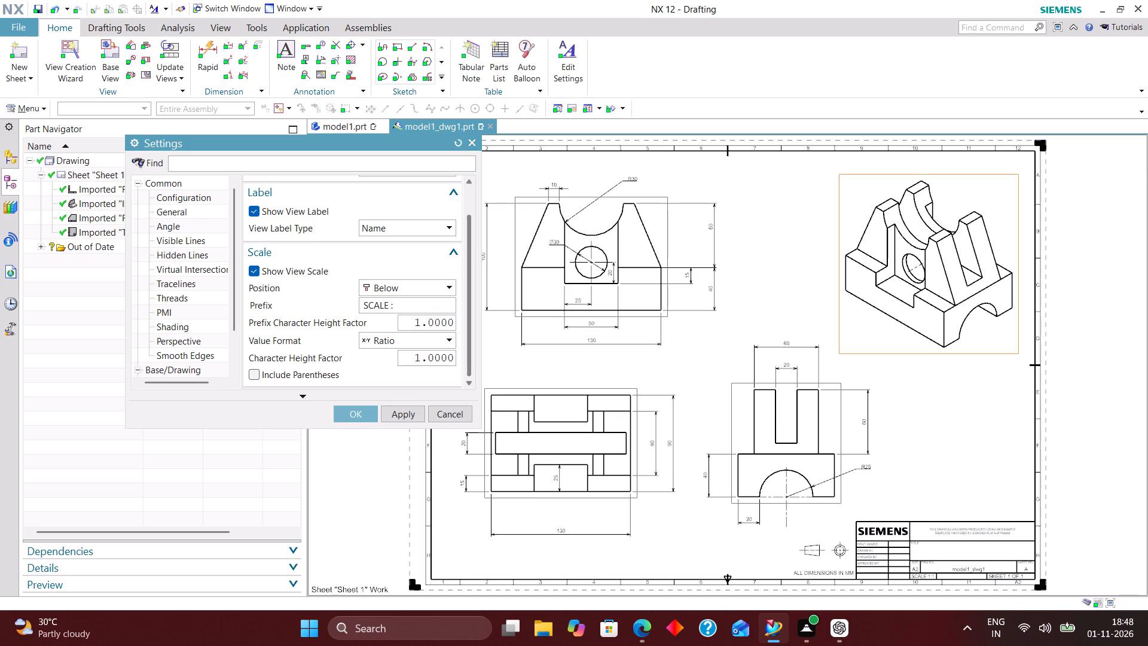
left_click(364, 416)
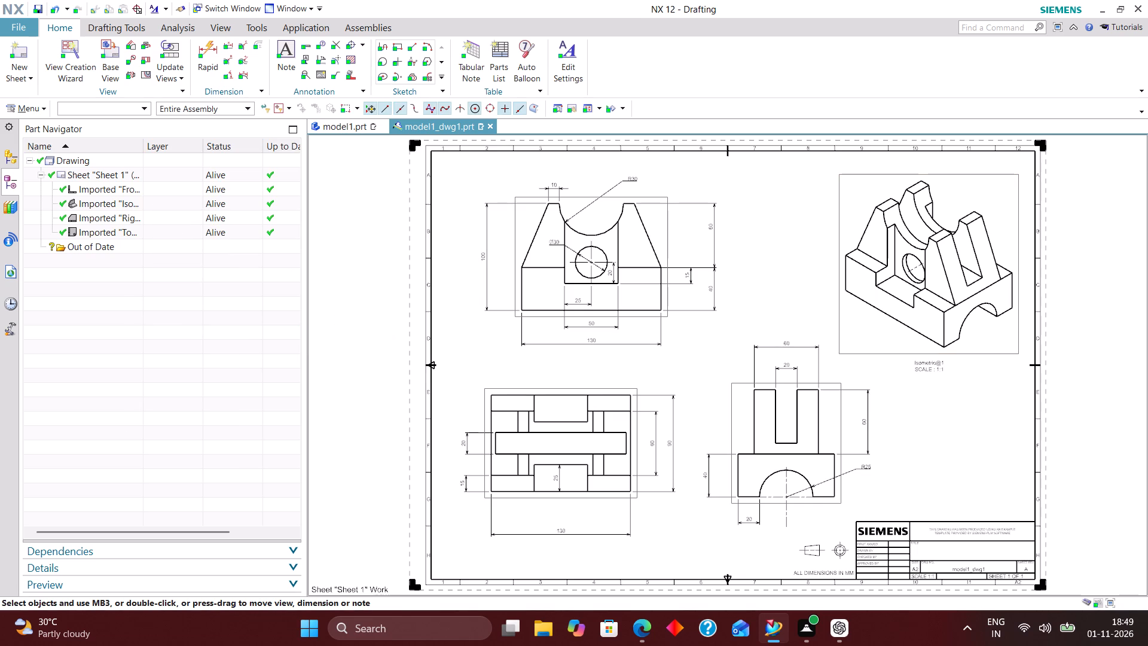
Turn on the view label for the right view and set its label type to Name.
scroll(953, 407, "up", 1)
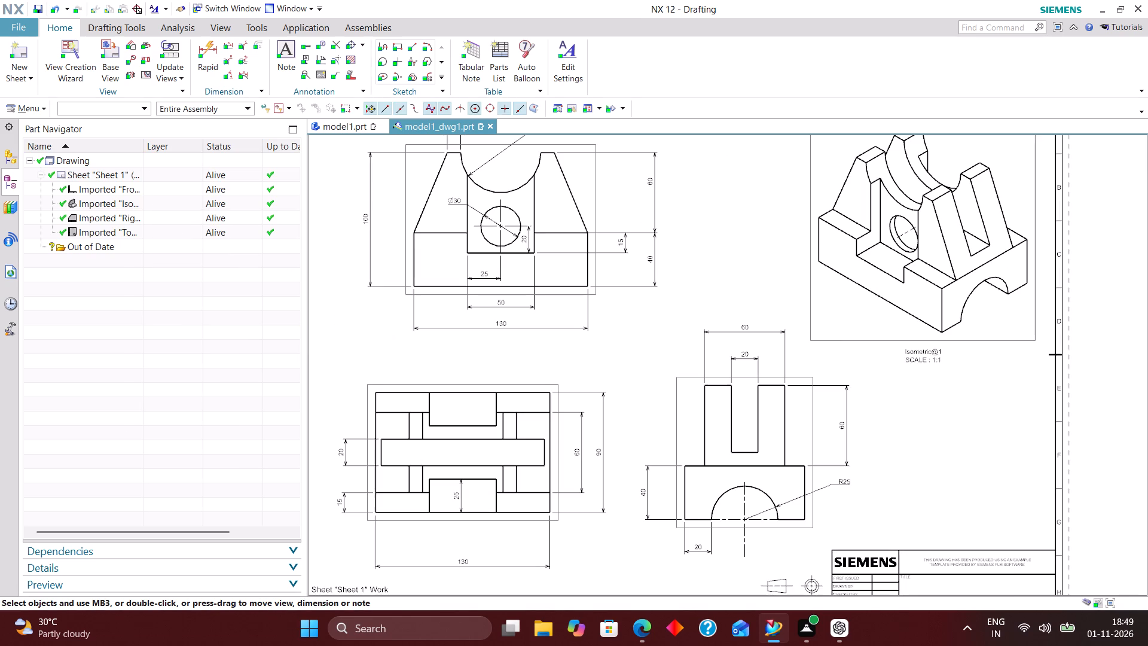
scroll(799, 525, "up", 3)
scroll(761, 362, "down", 3)
scroll(771, 478, "up", 4)
right_click(734, 410)
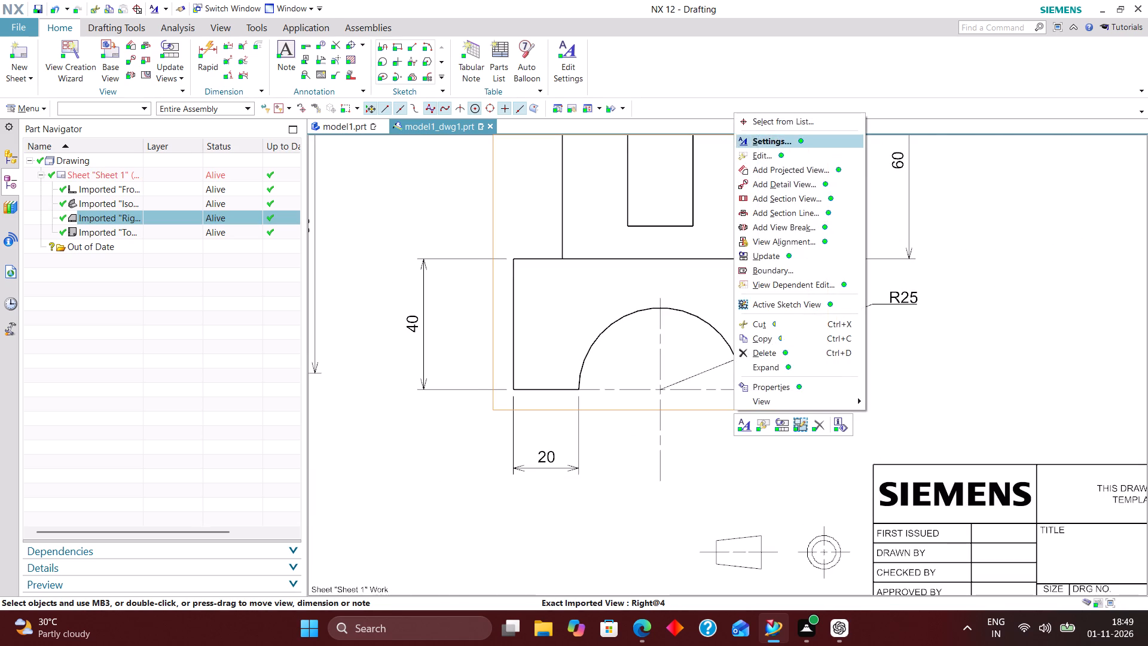
left_click(802, 141)
left_click(253, 202)
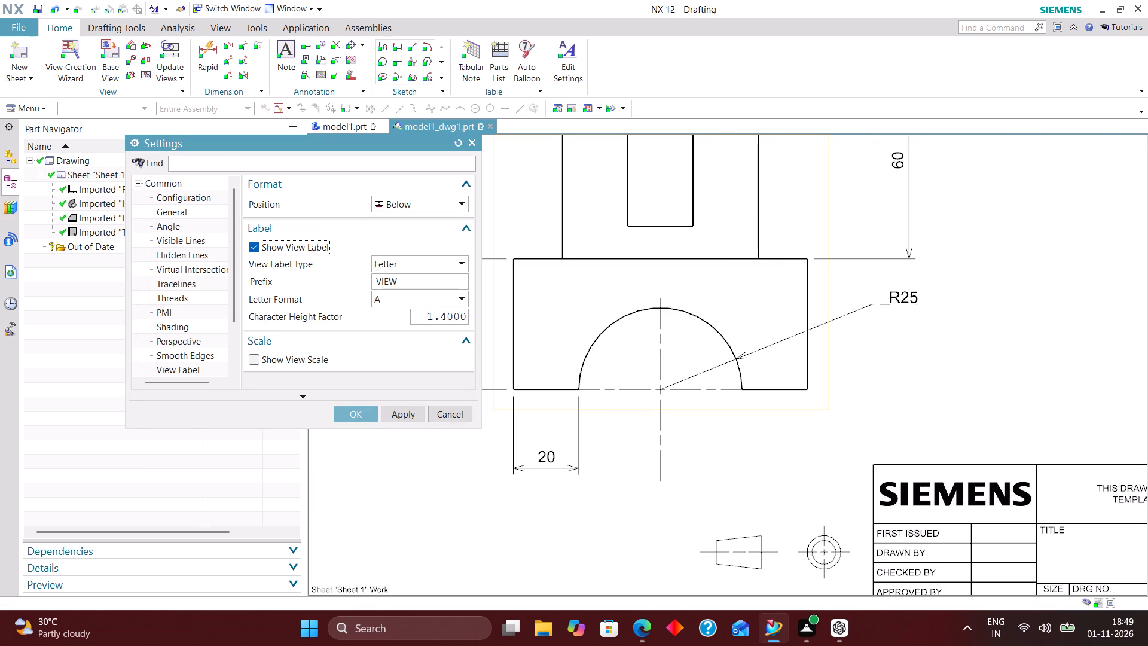
left_click(429, 266)
left_click(422, 276)
Show the right view's scale label and change its prefix to "SCALE : " with a trailing space.
left_click(261, 303)
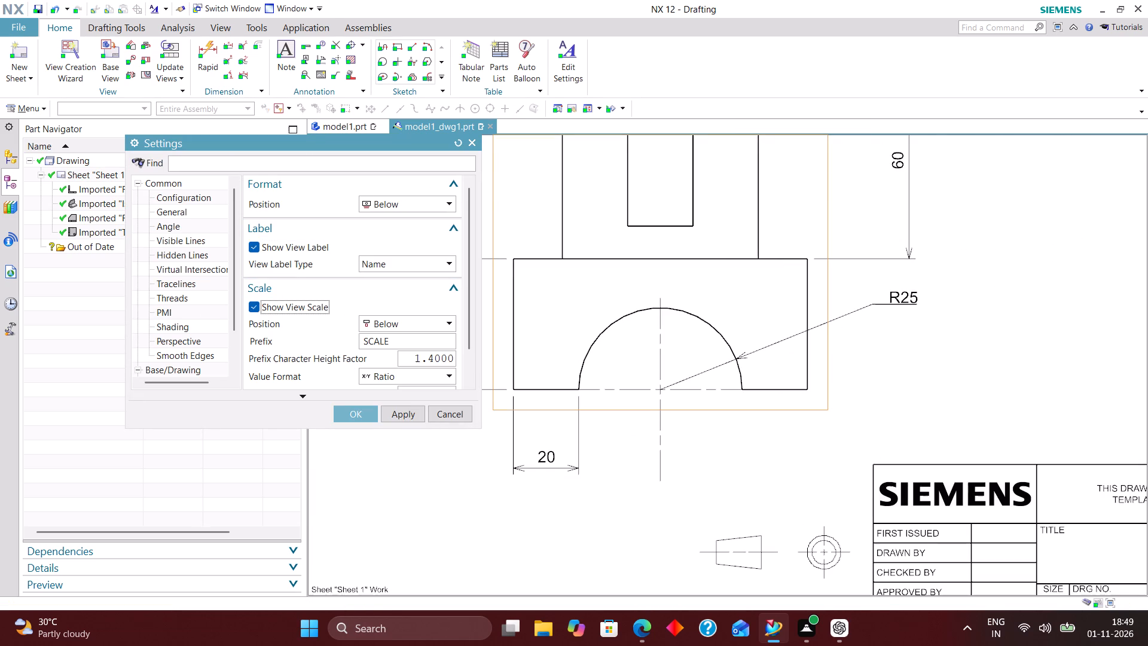
left_click(403, 343)
key("space")
type(":")
key("space")
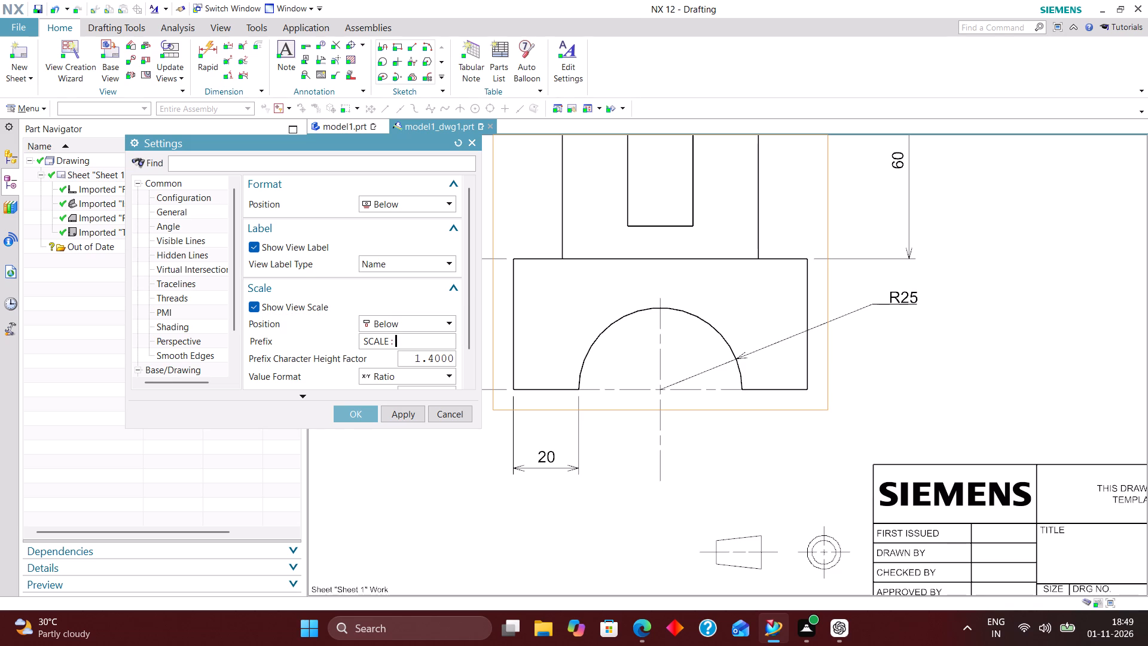
Set the right view scale label's prefix character height factor and value character height factor to 1.
scroll(419, 252, "down", 3)
left_click_drag(410, 321, 897, 321)
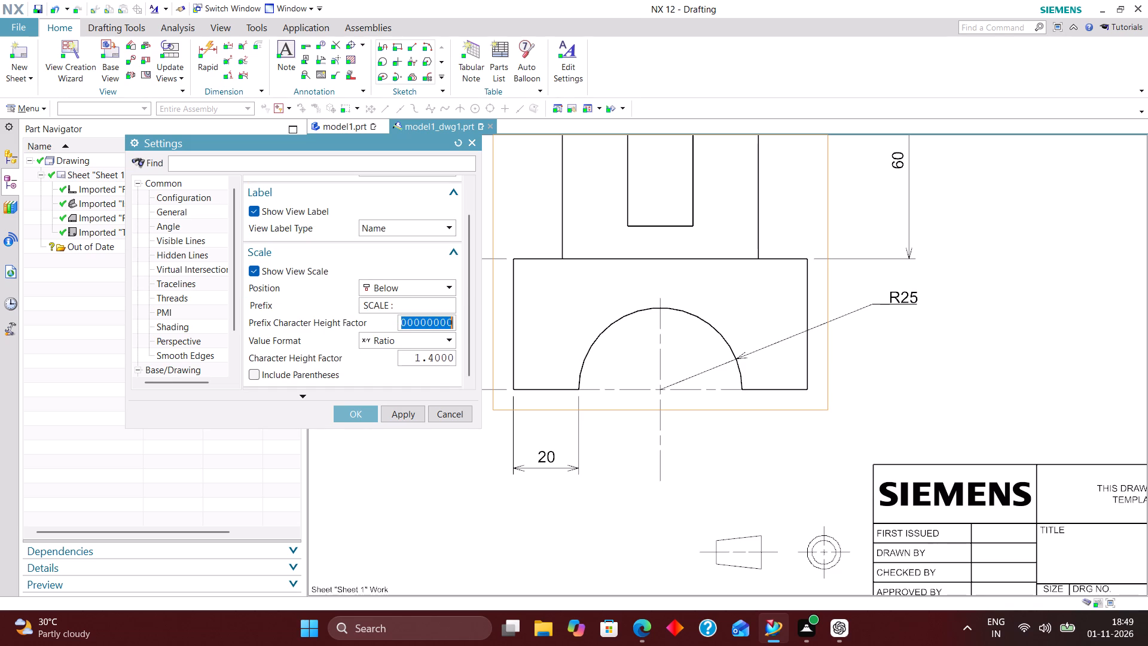
left_click_drag(897, 321, 943, 321)
key("1")
key("Return")
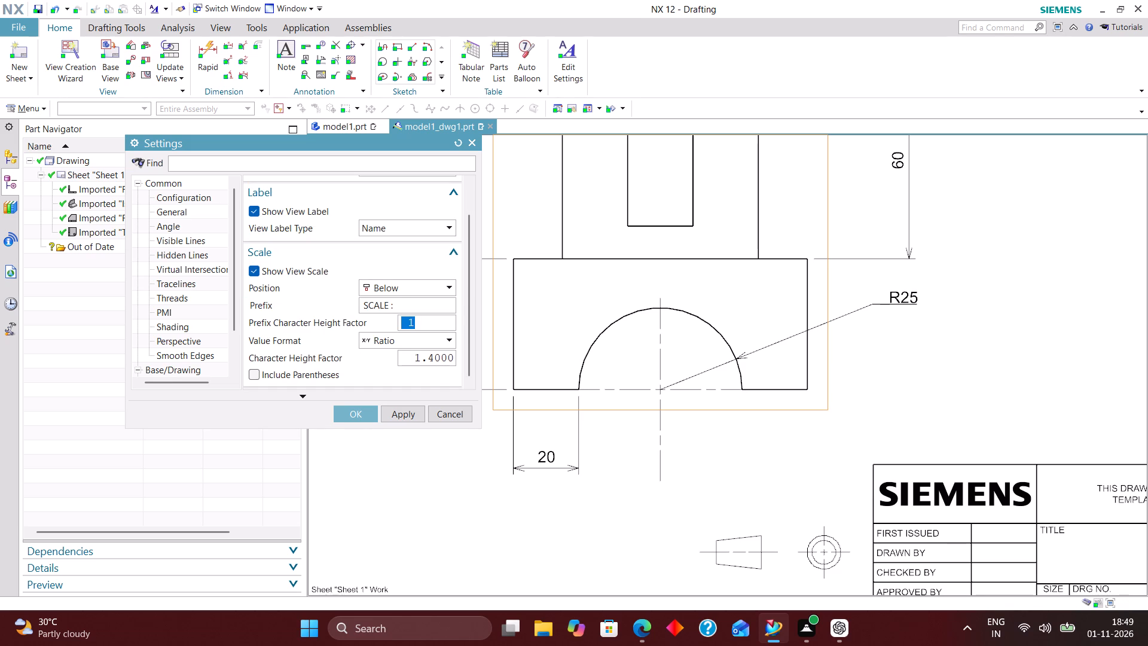
scroll(508, 294, "down", 3)
scroll(417, 361, "up", 2)
scroll(430, 324, "down", 3)
left_click_drag(408, 356, 726, 362)
key("1")
key("Return")
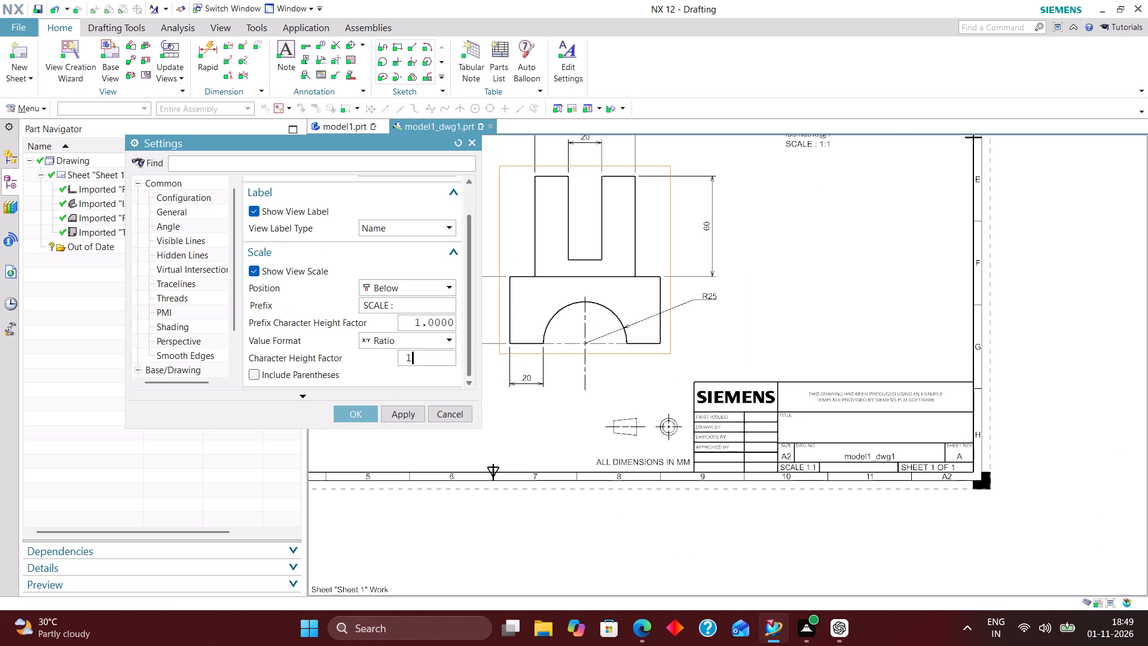
left_click(356, 417)
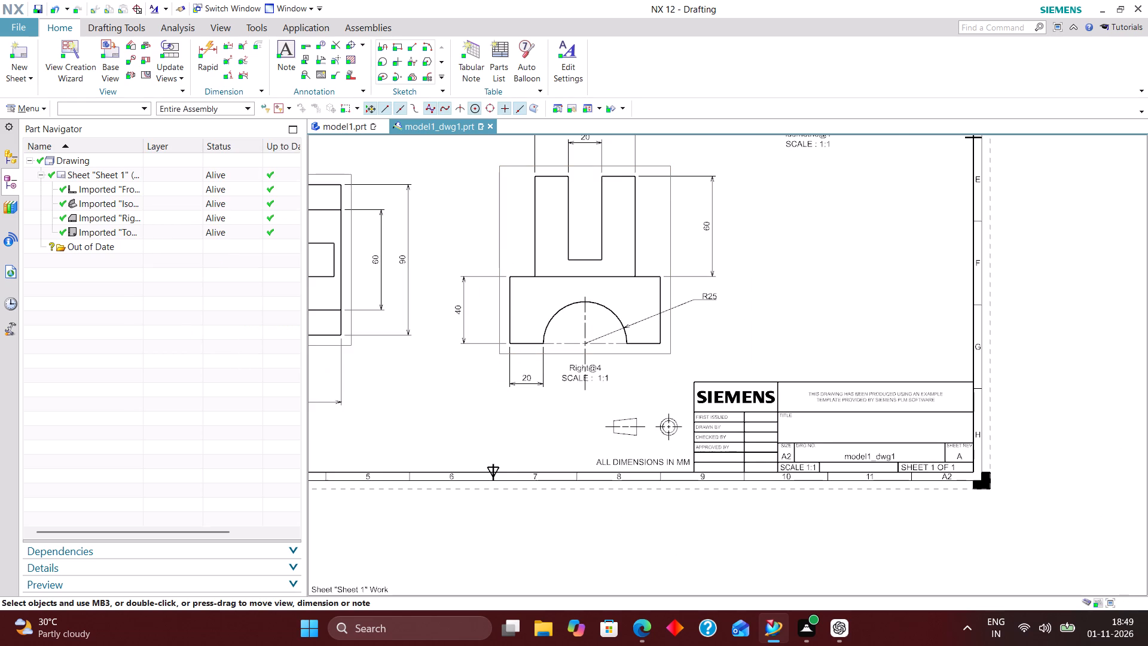
Turn on the view label for the top view and set its label type to Name.
scroll(788, 382, "down", 3)
scroll(456, 346, "up", 4)
right_click(634, 392)
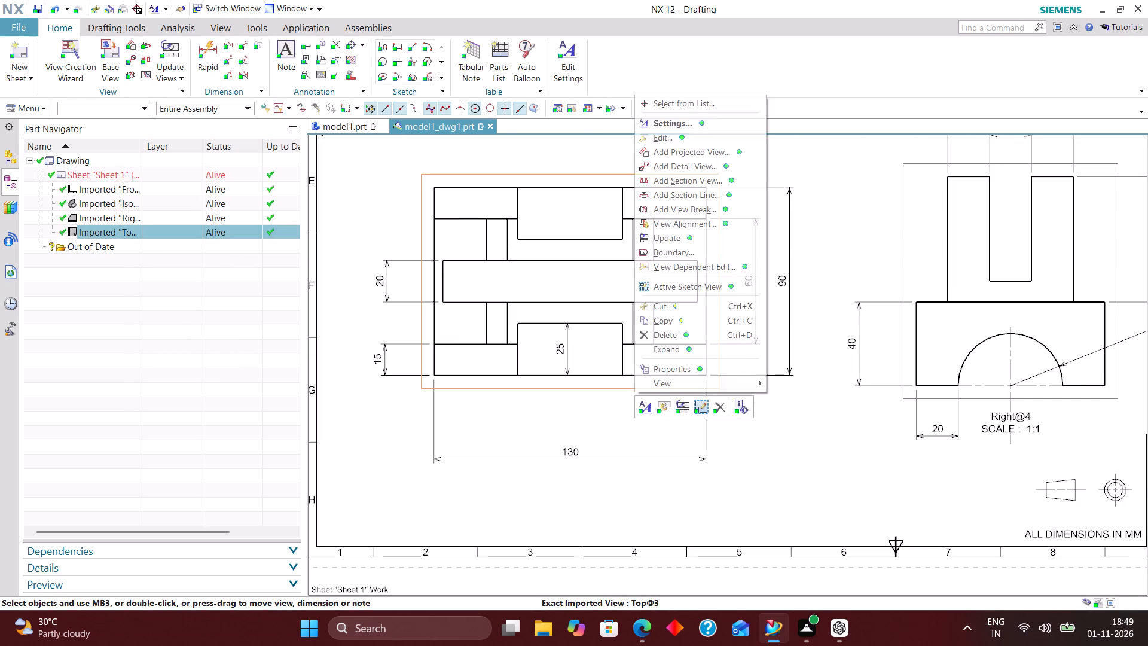
left_click(702, 122)
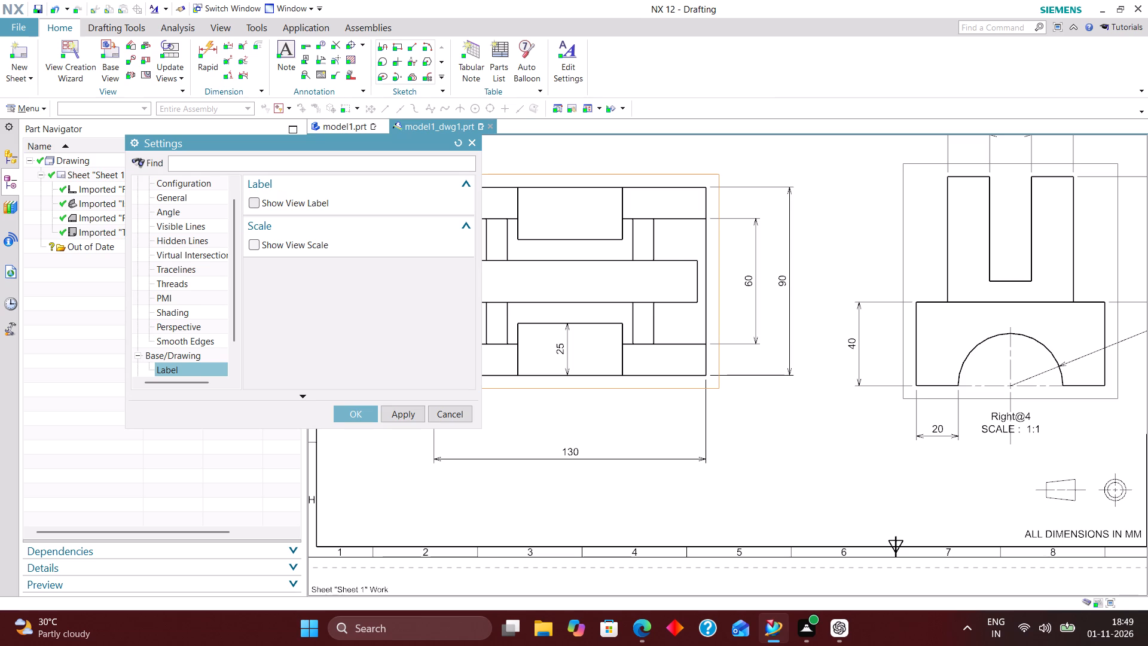
left_click(258, 204)
left_click(427, 264)
left_click(411, 279)
Show the top view's scale label and change its prefix to "SCALE :".
left_click(256, 314)
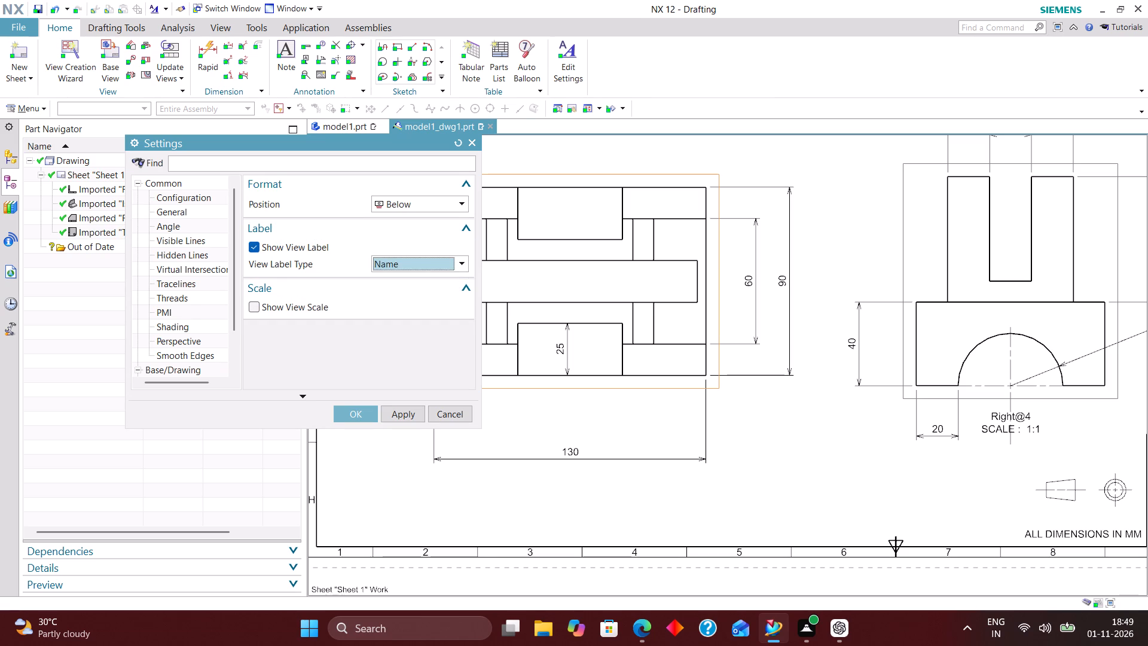
left_click(255, 307)
left_click(401, 338)
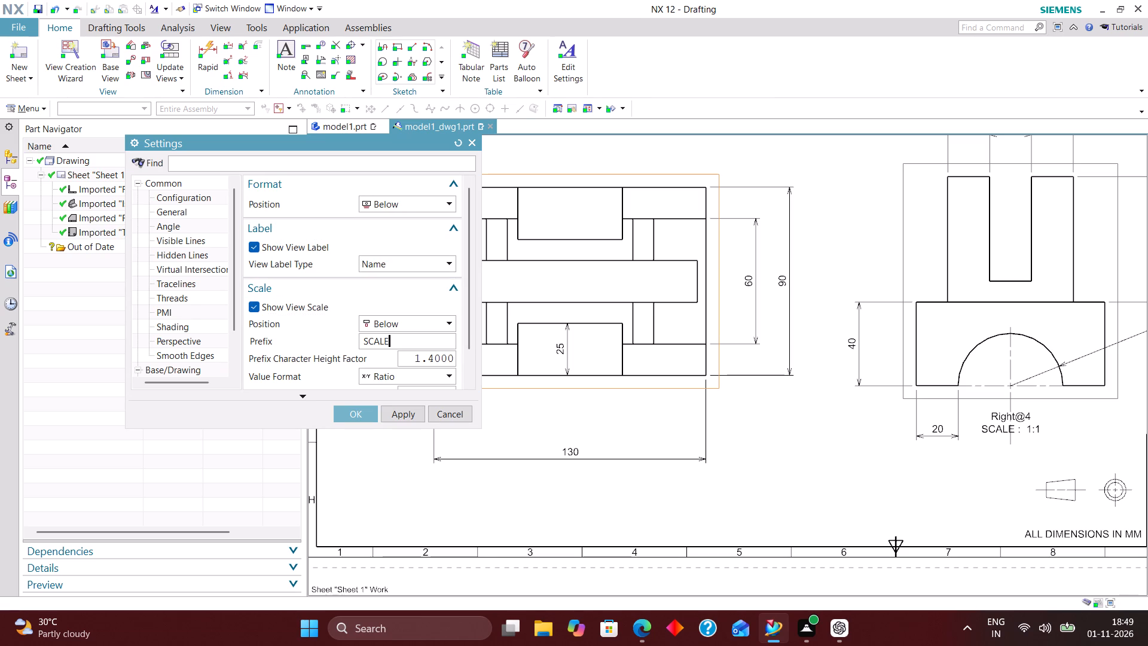
key("space")
key("shift+colon")
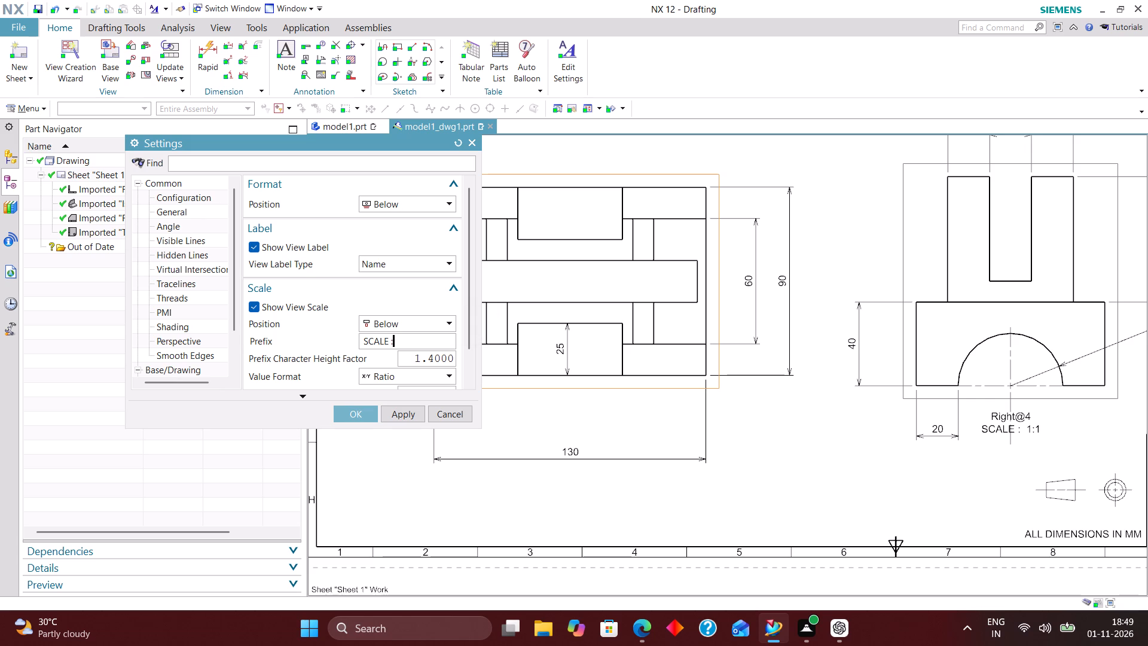
Set the top view scale label's prefix character height factor and value character height factor to 1.
left_click_drag(411, 359, 414, 359)
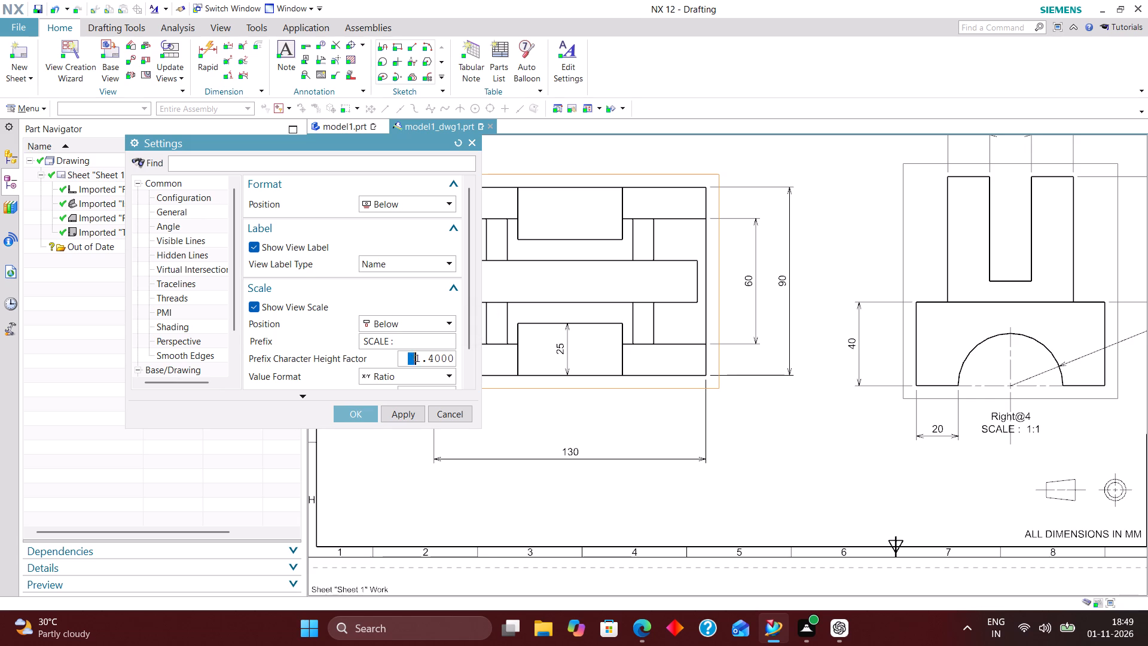
left_click_drag(414, 359, 543, 359)
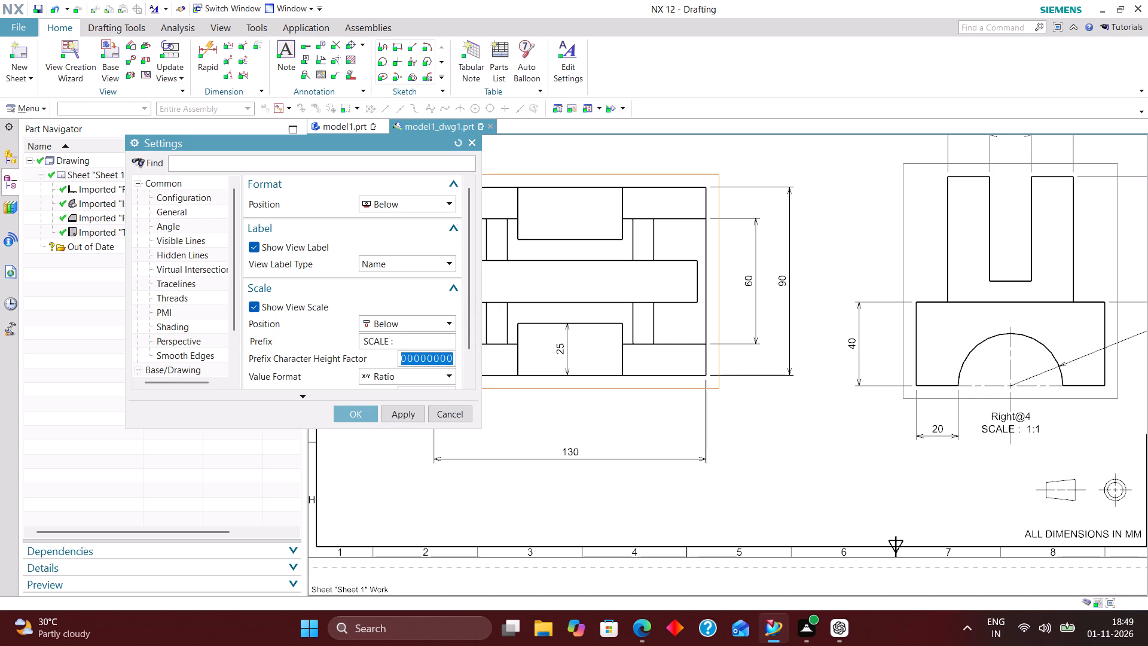
key("1")
key("Return")
scroll(428, 306, "down", 4)
left_click_drag(412, 357, 708, 362)
key("1")
key("Return")
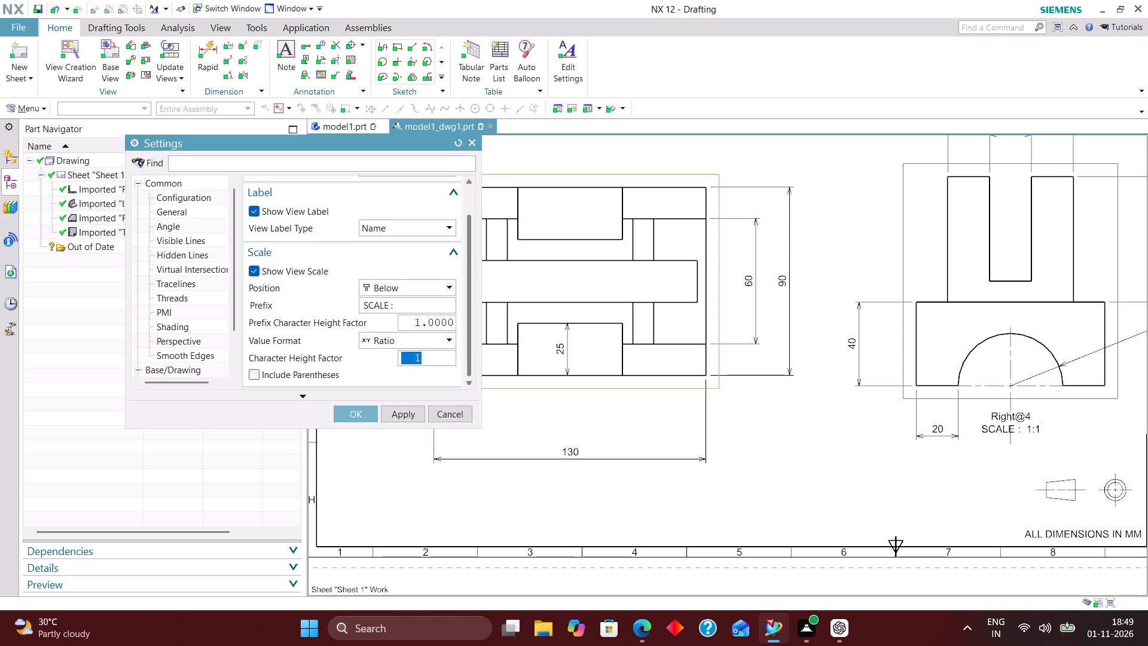
left_click(363, 413)
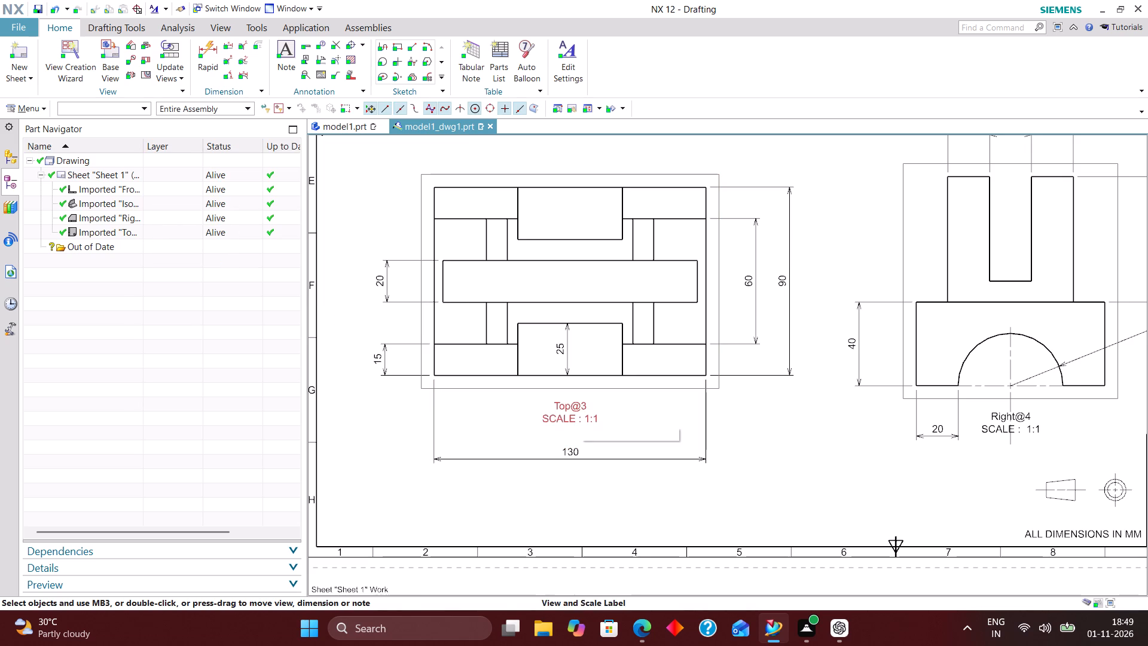
Move the top view's 130 dimension closer to the view and place the view and scale label just below it.
left_click_drag(579, 410, 581, 487)
left_click_drag(575, 455, 579, 407)
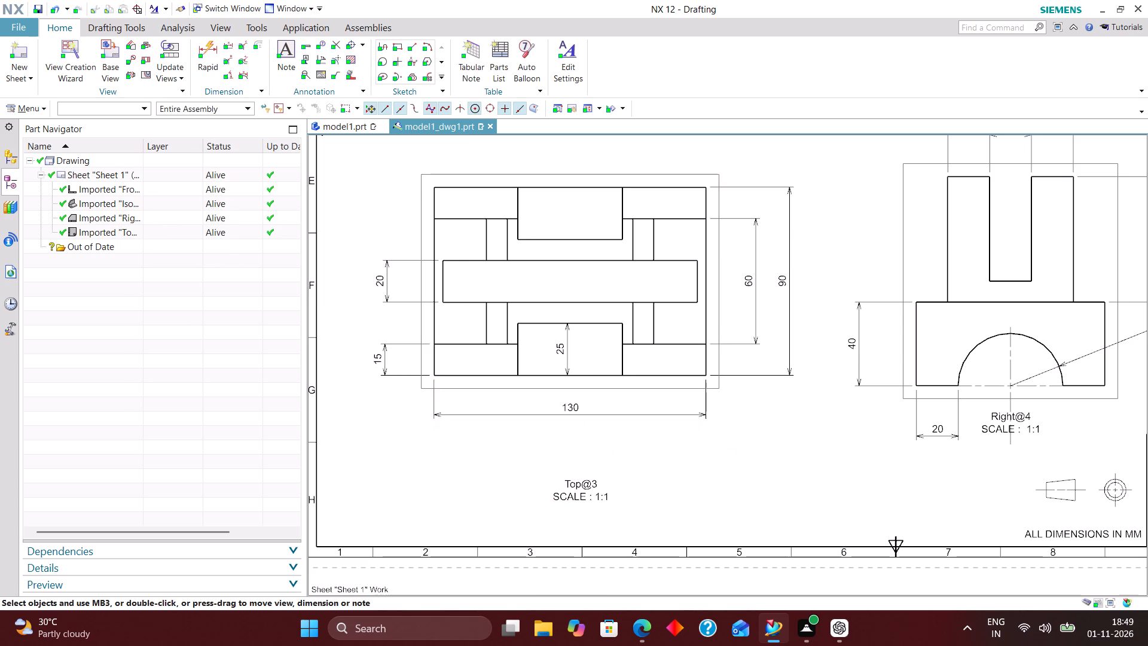
left_click_drag(584, 490, 570, 443)
Turn on the view label for the front view and set its label type to Name.
scroll(537, 462, "down", 3)
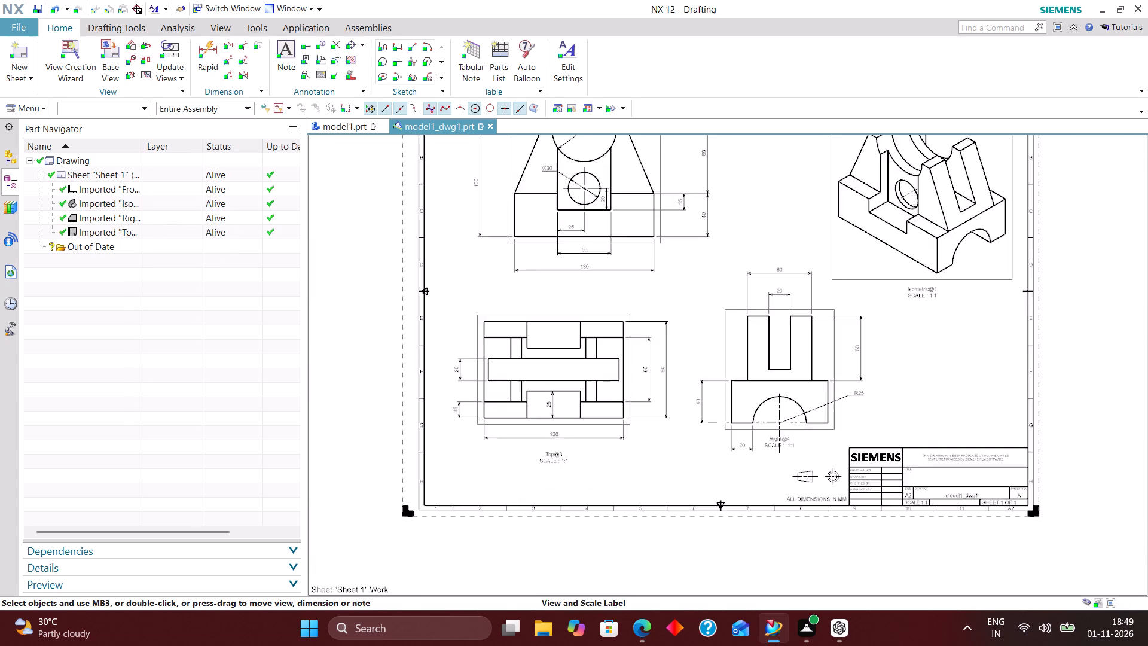
scroll(586, 203, "up", 4)
scroll(606, 364, "down", 3)
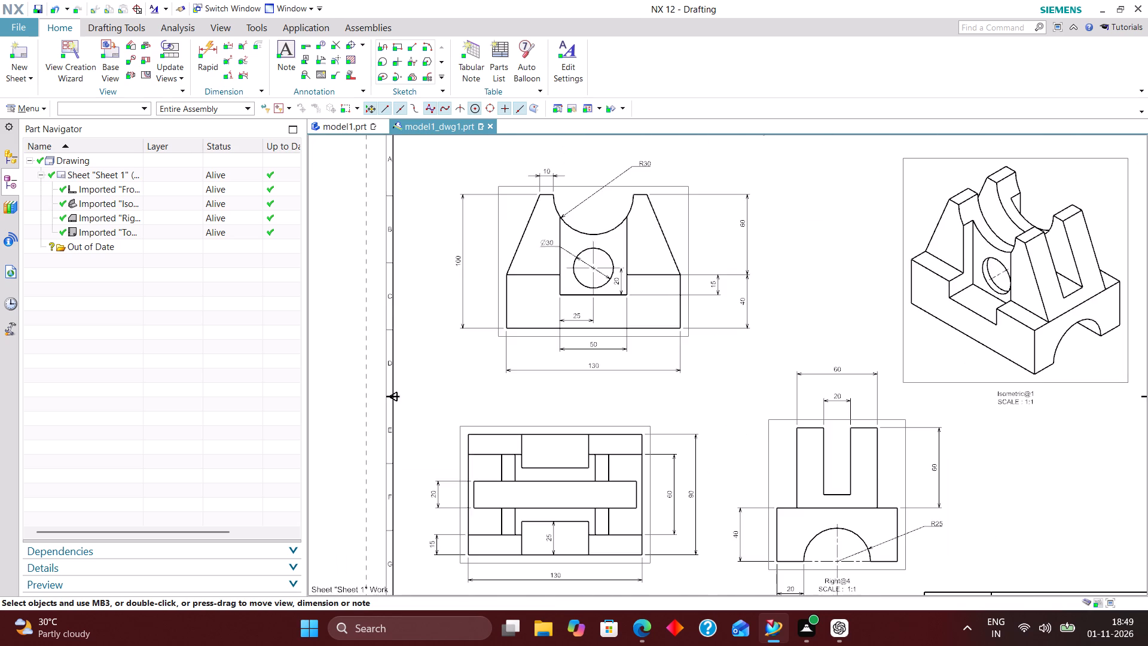
scroll(771, 330, "up", 2)
right_click_drag(845, 203, 710, 401)
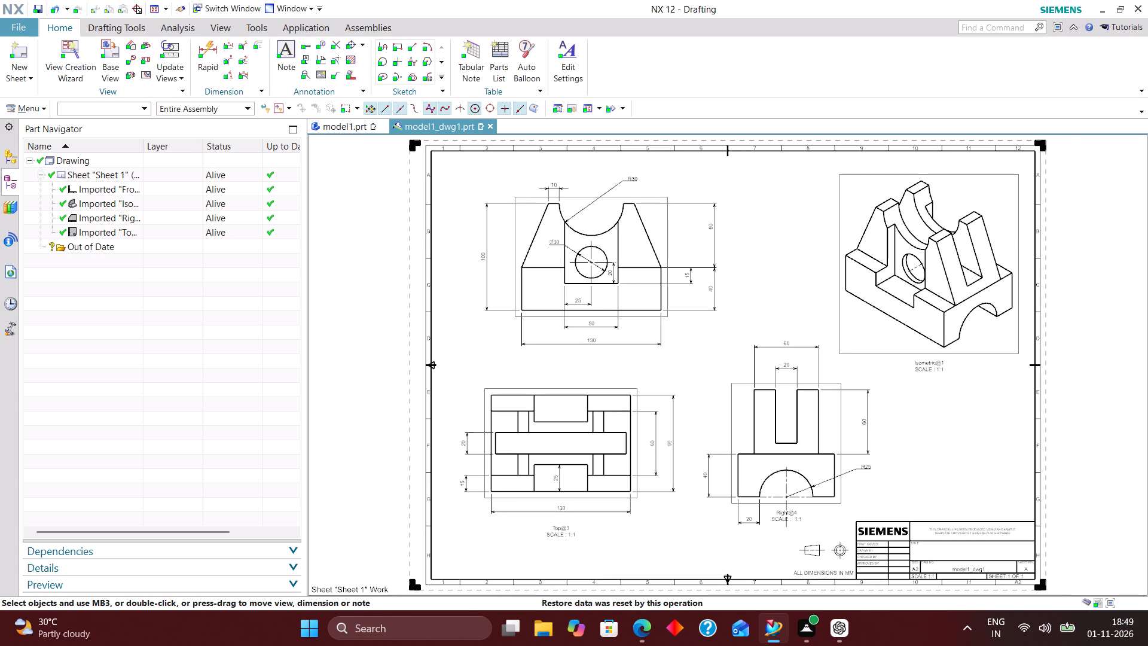
scroll(576, 295, "up", 3)
right_click(699, 340)
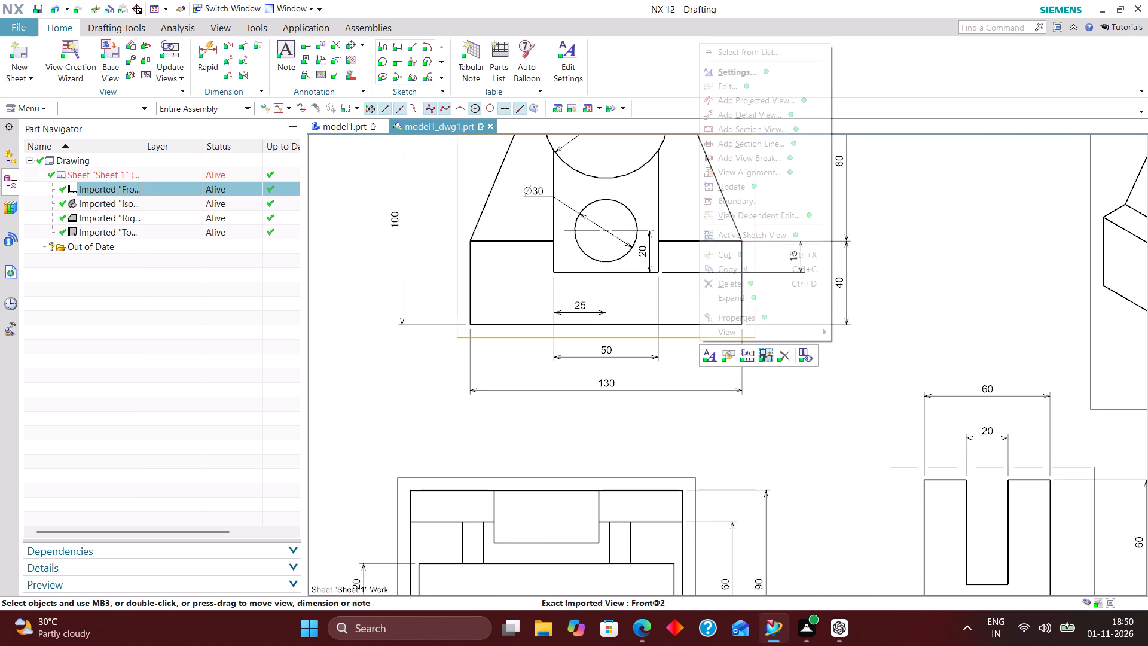
left_click(750, 75)
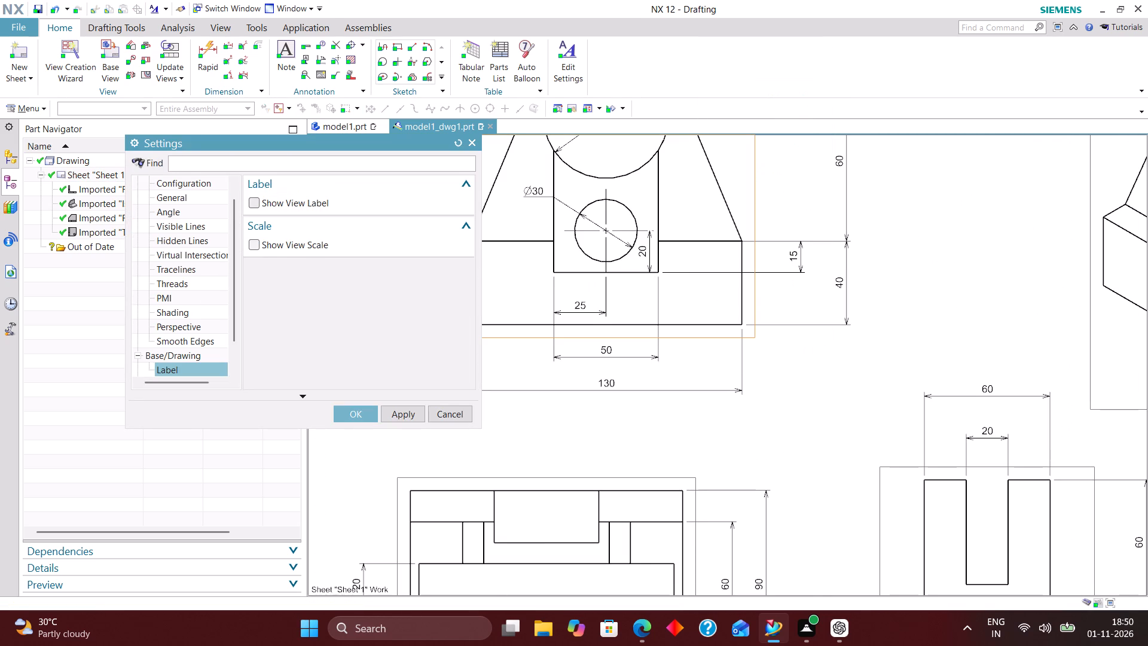
left_click(253, 199)
left_click(410, 267)
left_click(404, 276)
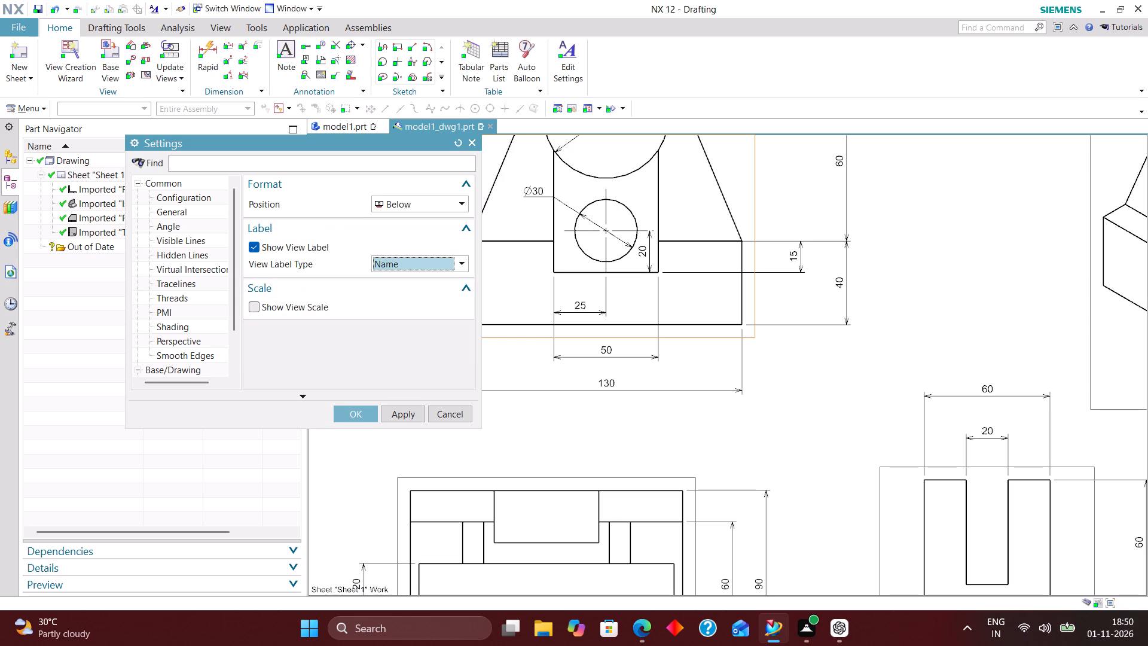
Show the front view's scale label and change its prefix to "SCALE :".
left_click(249, 311)
left_click(396, 344)
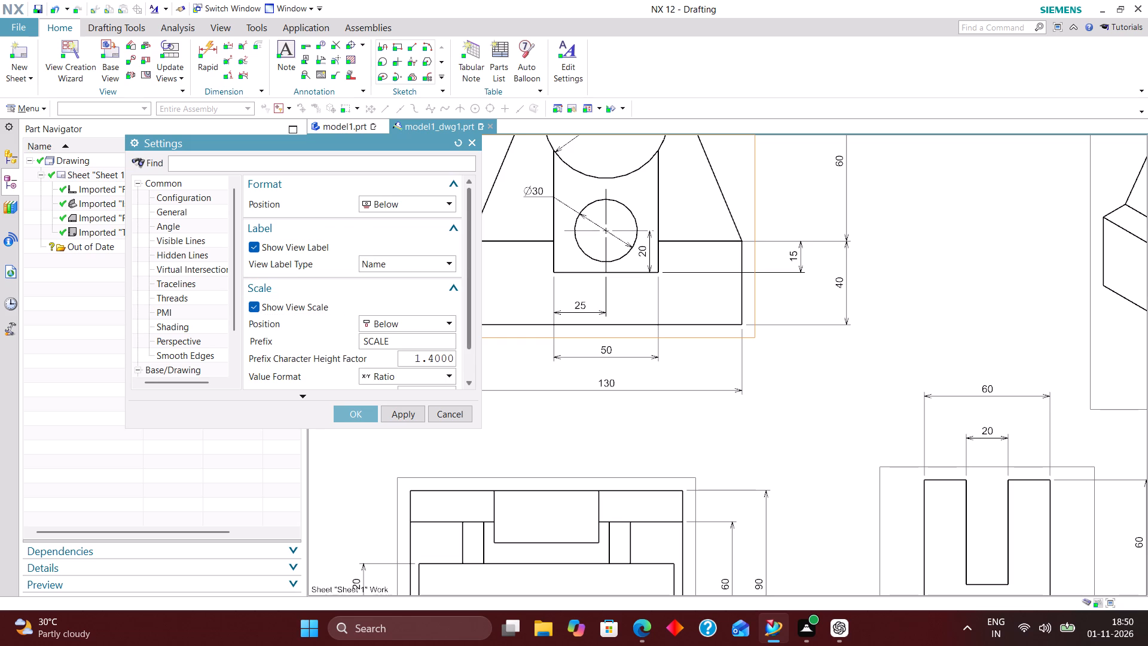
key("space")
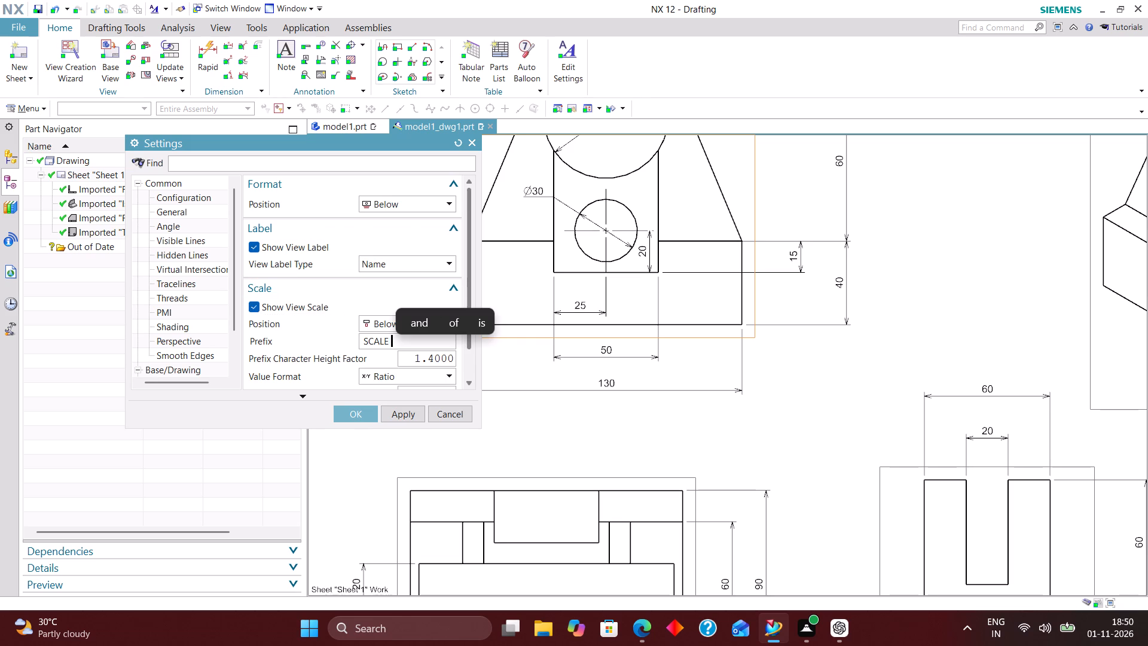
key("shift+colon")
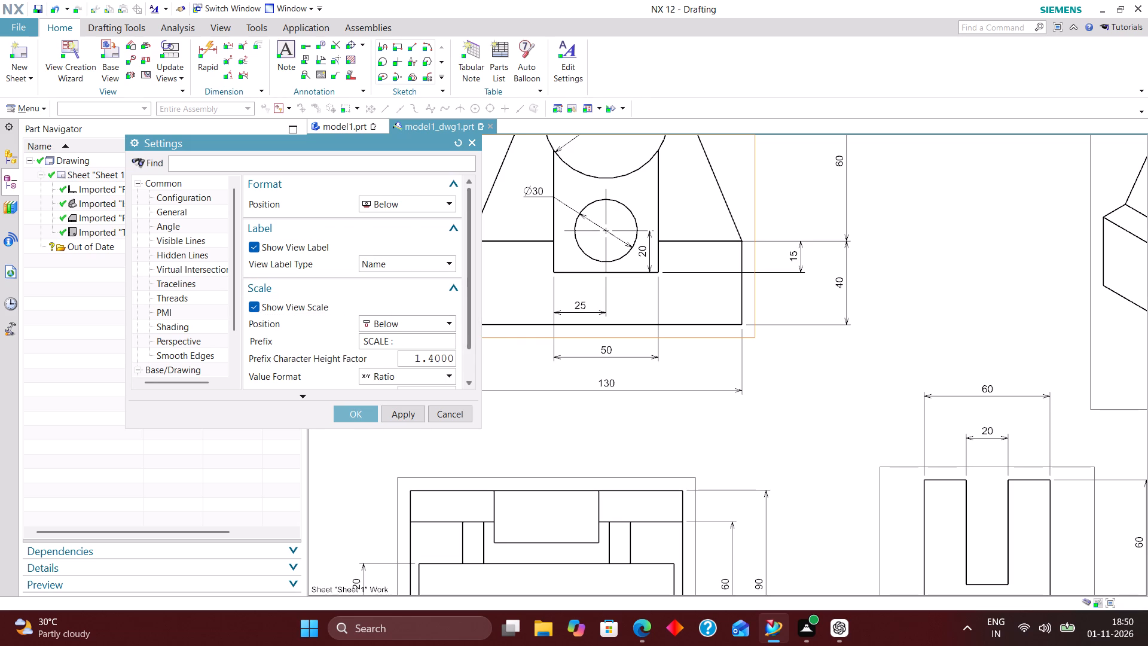
Set the front view scale label's prefix character height factor and value character height factor to 1.
left_click_drag(414, 359, 549, 359)
key("1")
key("Return")
scroll(444, 266, "down", 6)
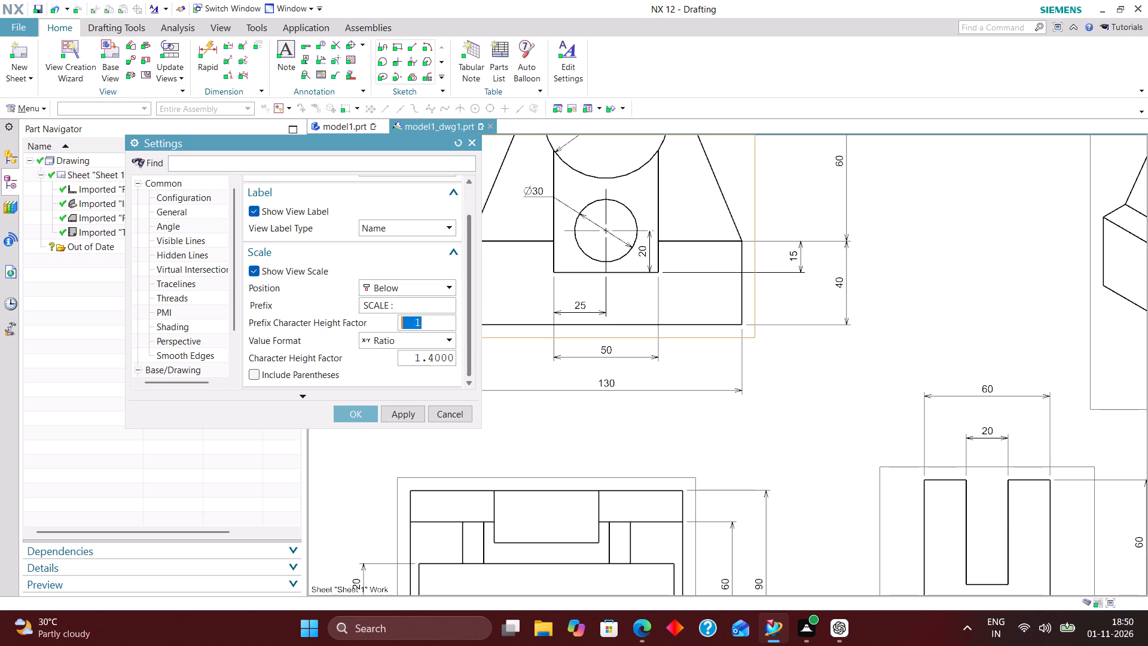
left_click_drag(413, 358, 680, 358)
key("1")
key("Return")
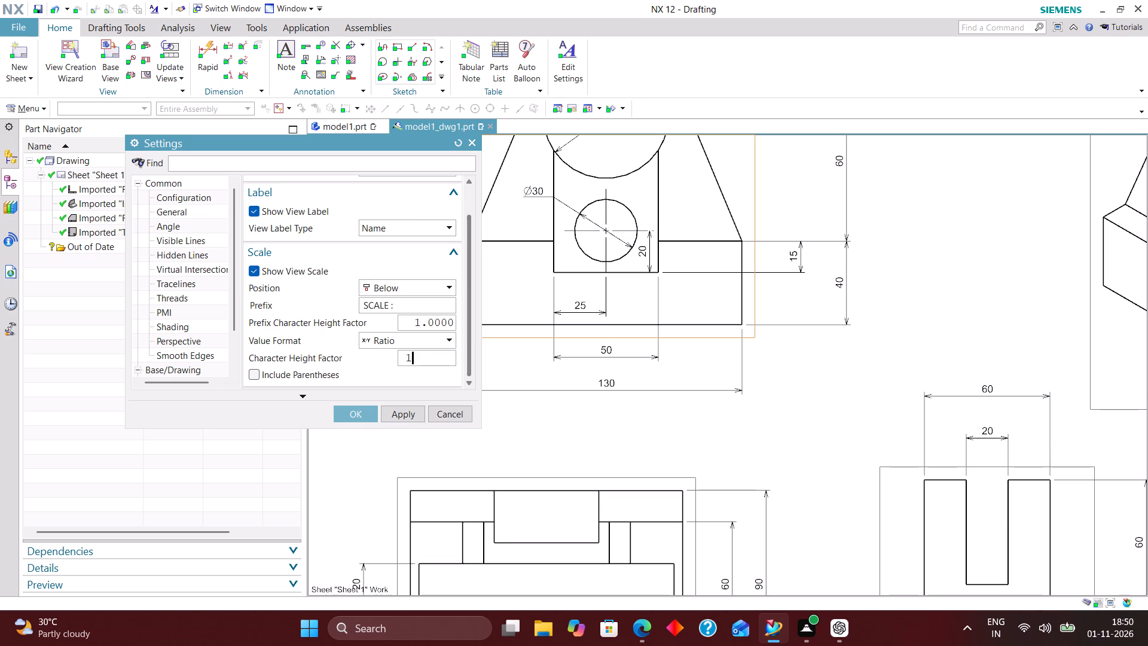
left_click(358, 412)
Move the front view's 130 and 50 dimensions closer to the view and place the view and scale label just below them.
scroll(430, 315, "down", 3)
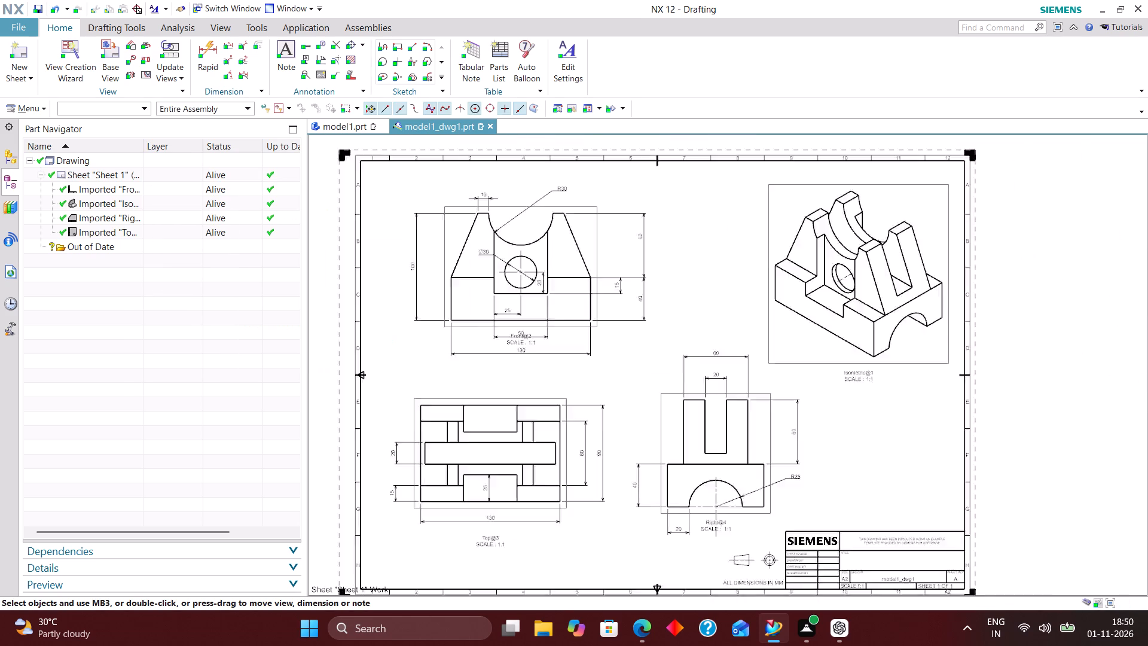
scroll(433, 316, "down", 2)
scroll(509, 342, "up", 3)
scroll(453, 332, "up", 4)
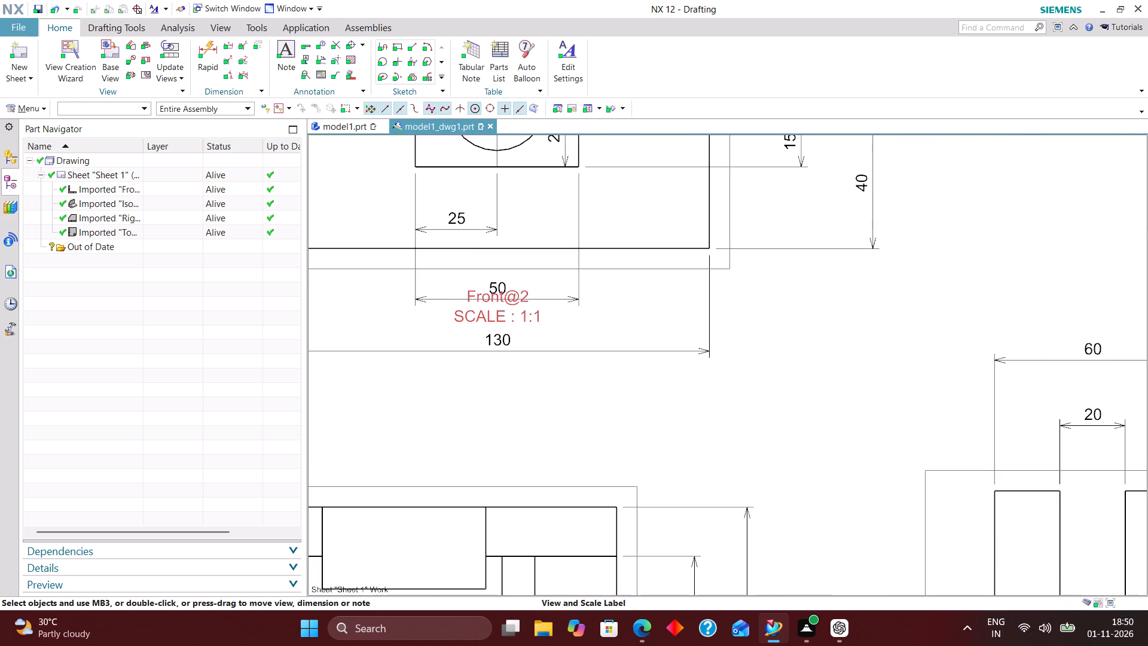
left_click_drag(507, 312, 511, 385)
left_click_drag(498, 337, 500, 324)
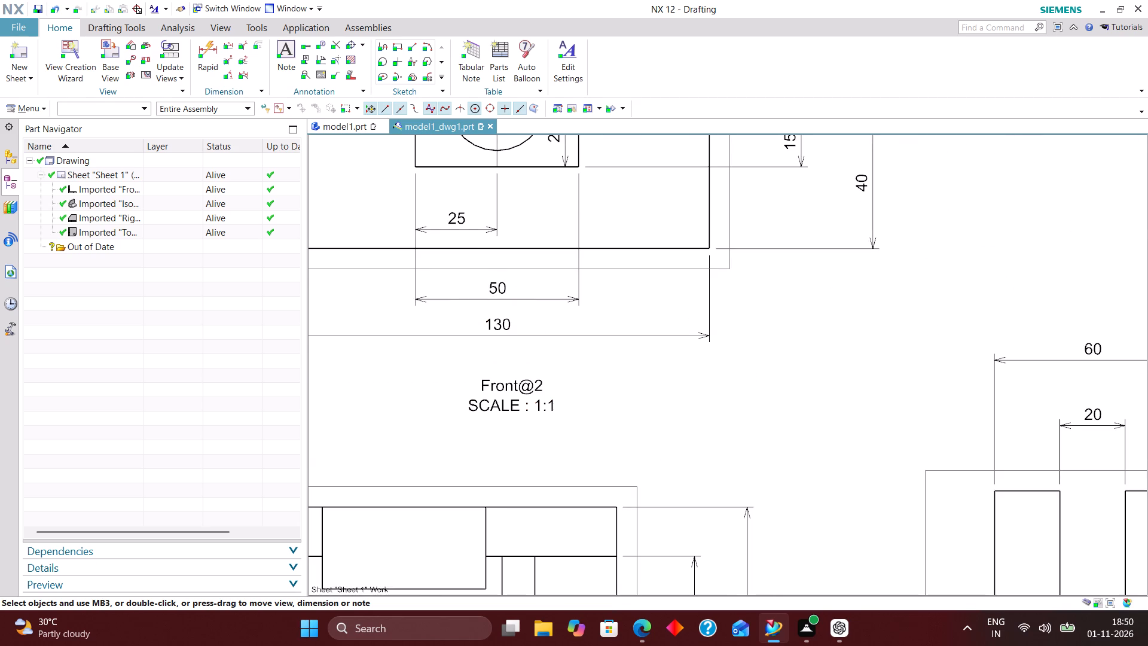
left_click_drag(502, 300, 502, 274)
left_click_drag(511, 397, 505, 383)
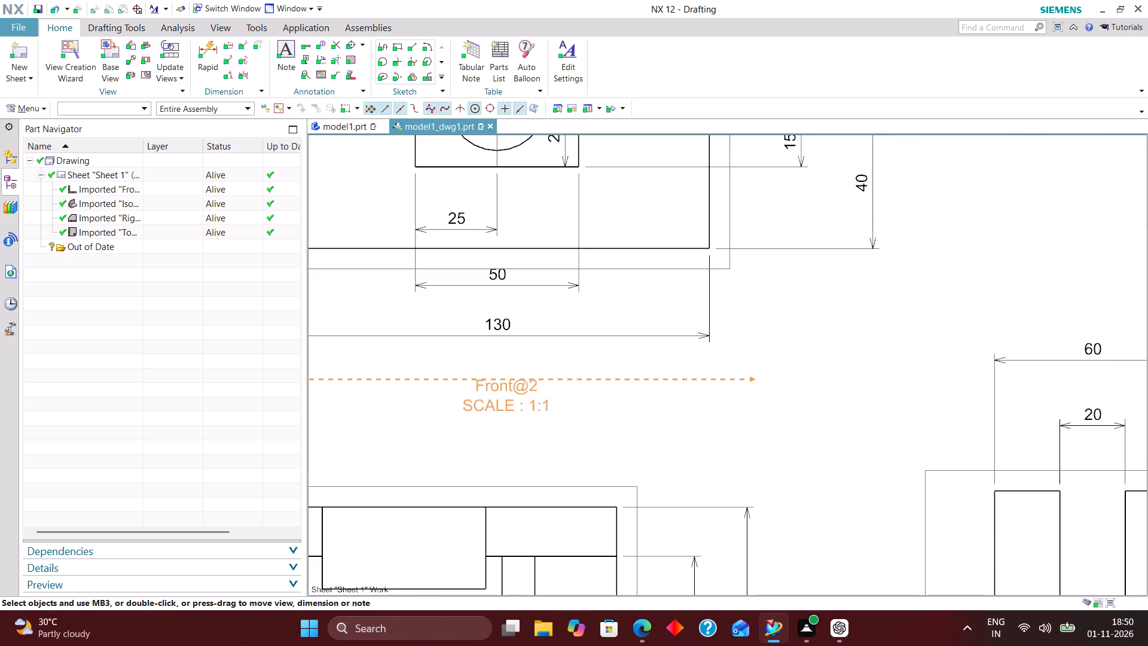
left_click_drag(505, 383, 499, 370)
Rename the front view as "FRONT VIEW".
scroll(520, 343, "down", 6)
scroll(628, 333, "up", 3)
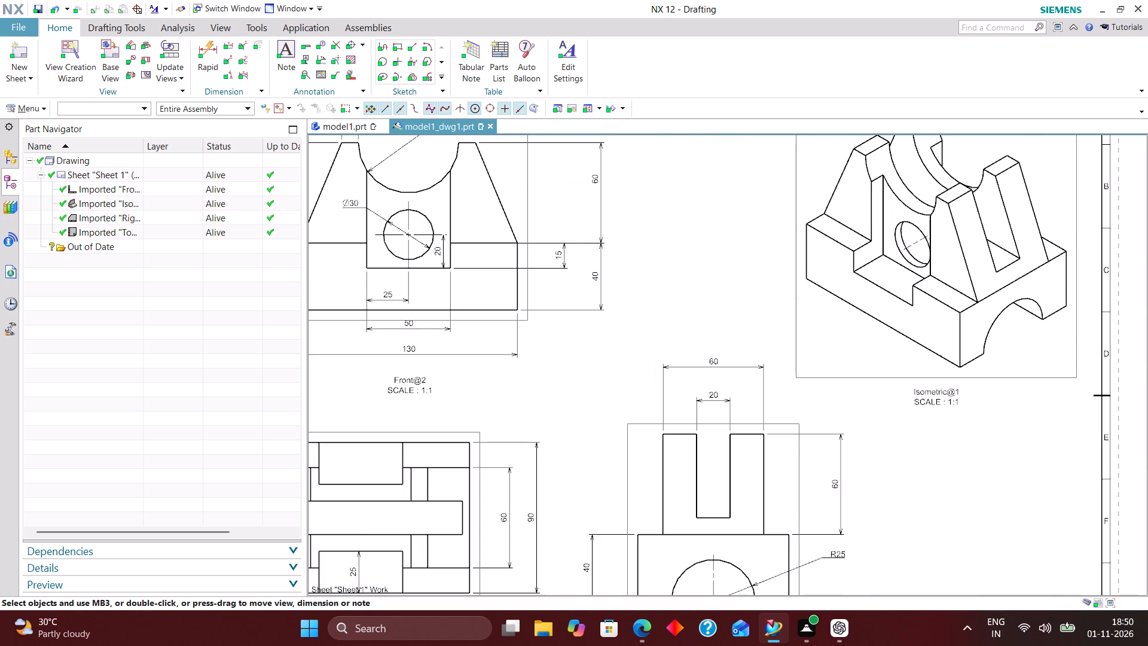
right_click_drag(704, 181, 552, 390)
scroll(922, 372, "up", 4)
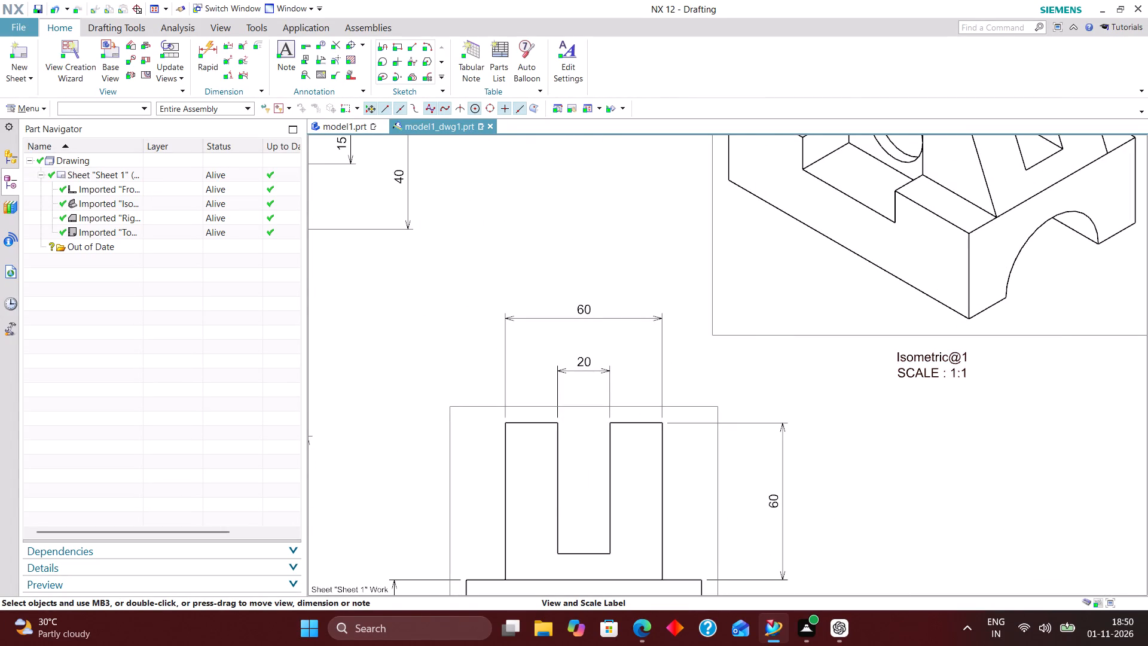
scroll(691, 310, "down", 4)
scroll(768, 341, "up", 3)
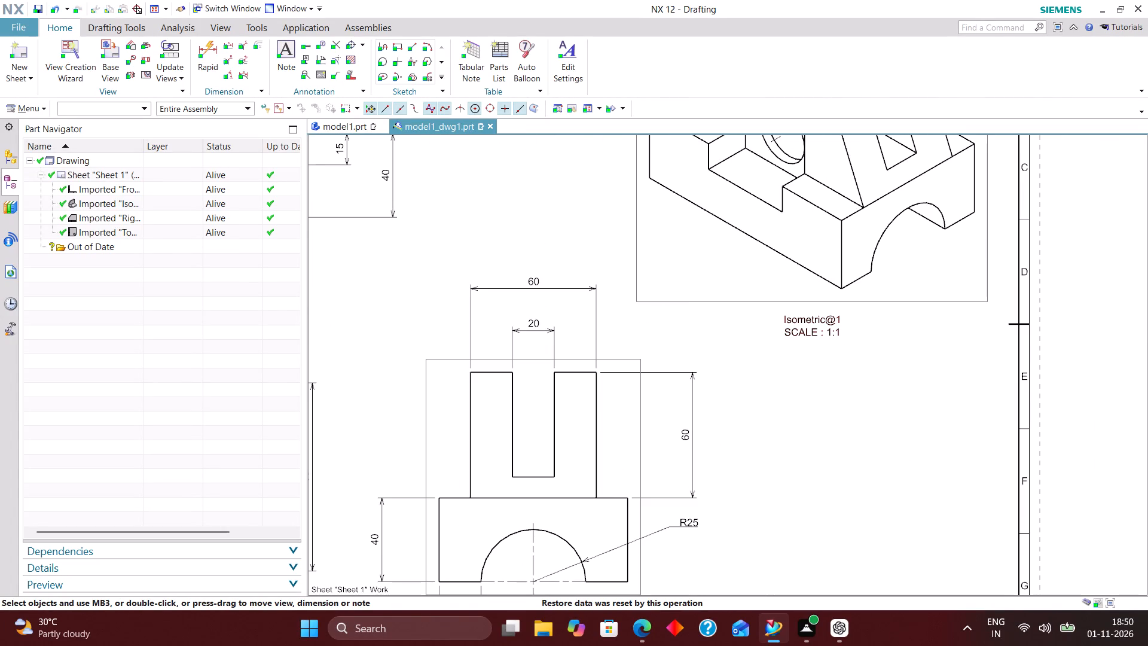
left_click(160, 176)
left_click(152, 189)
right_click(152, 190)
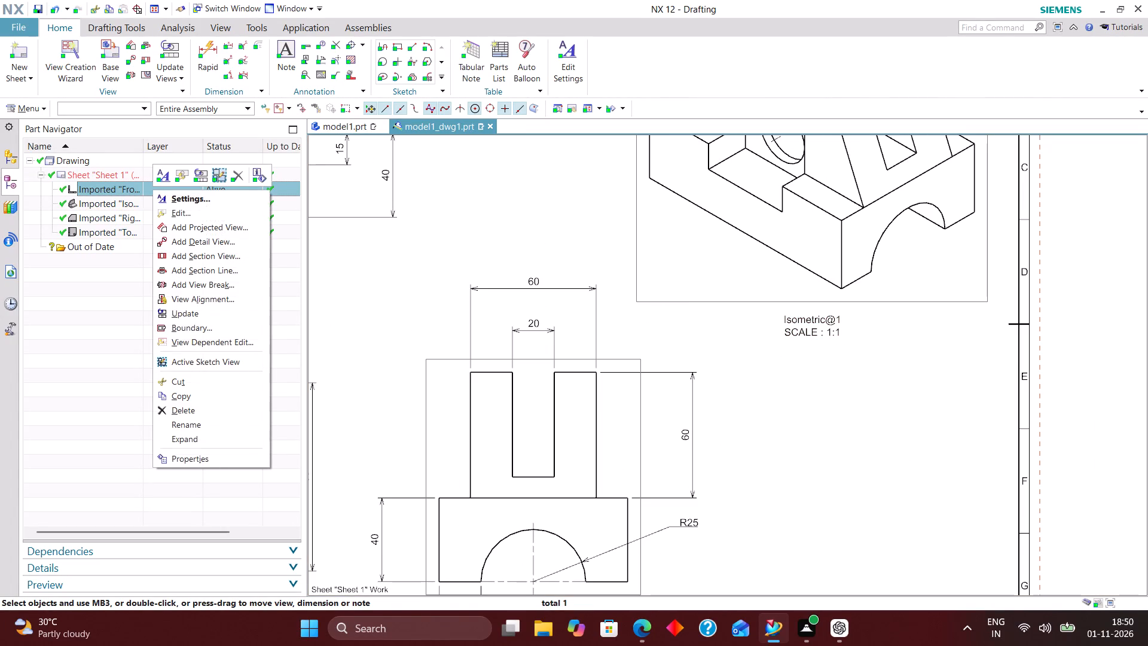
left_click(221, 425)
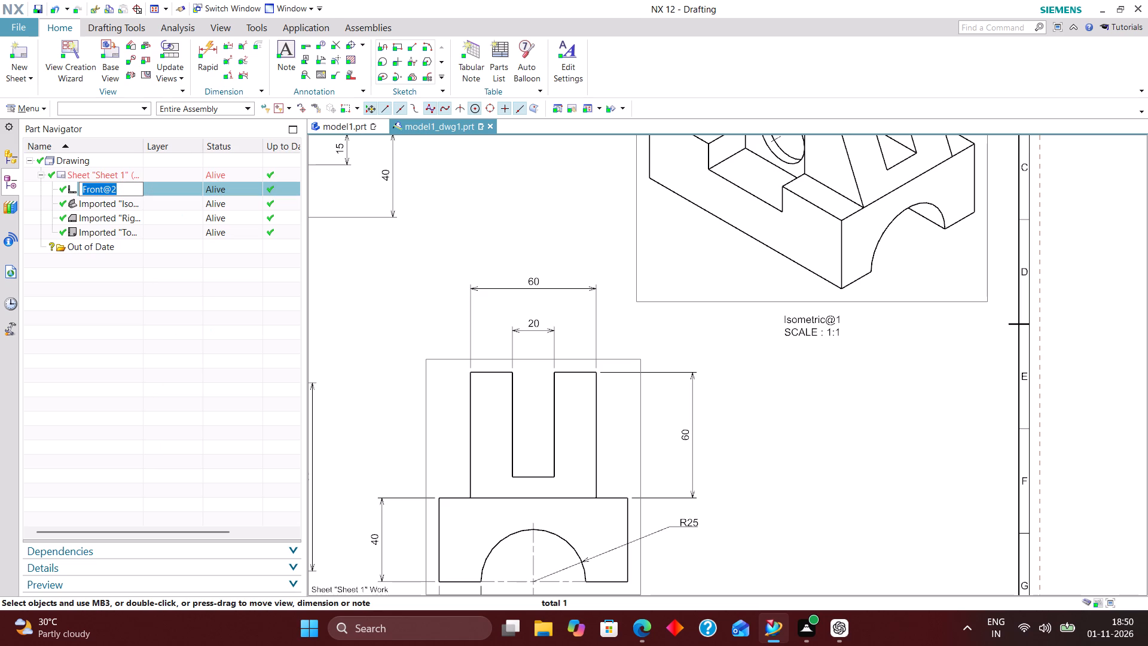
type("fro")
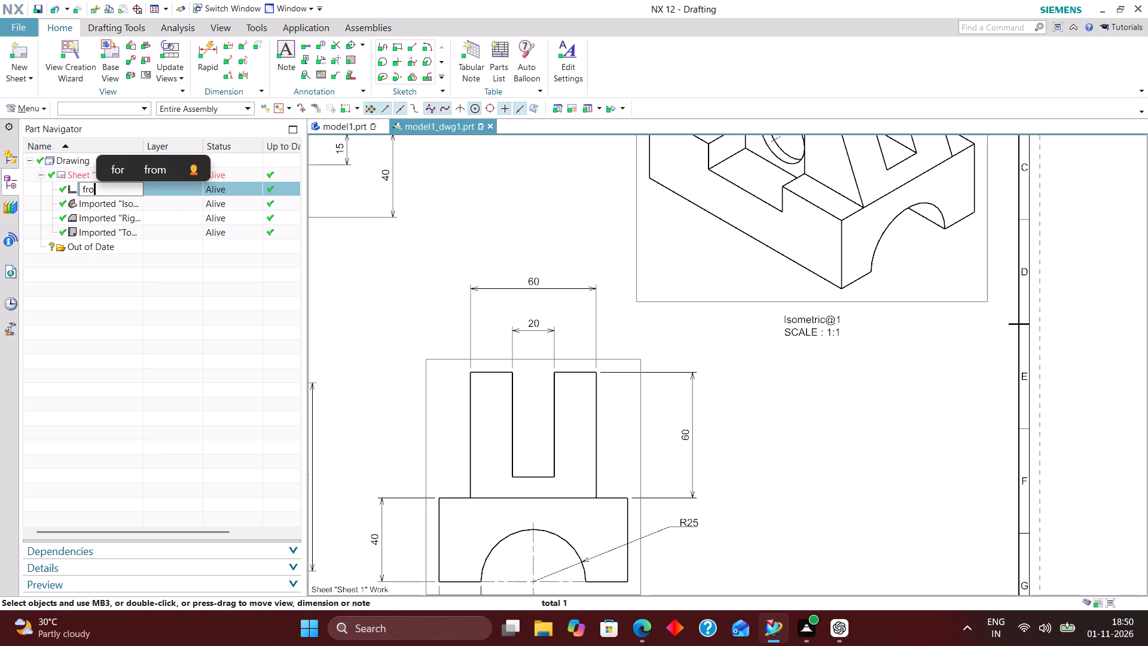
key("BackSpace")
key("BackSpace")
key("BackSpace")
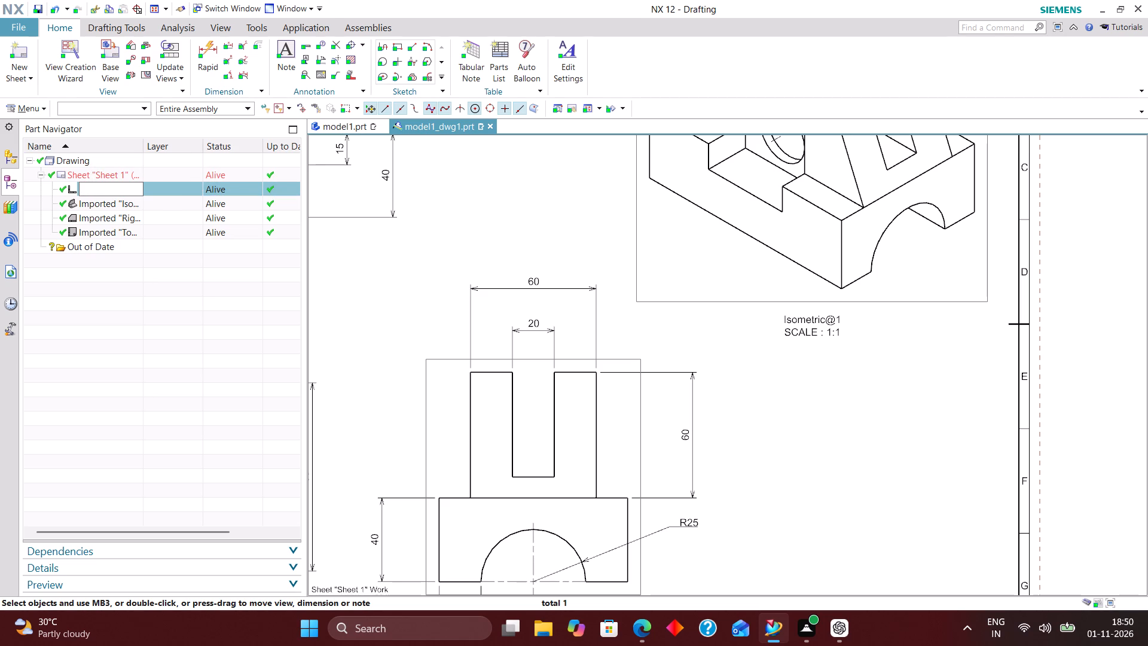
type("FRONT")
key("space")
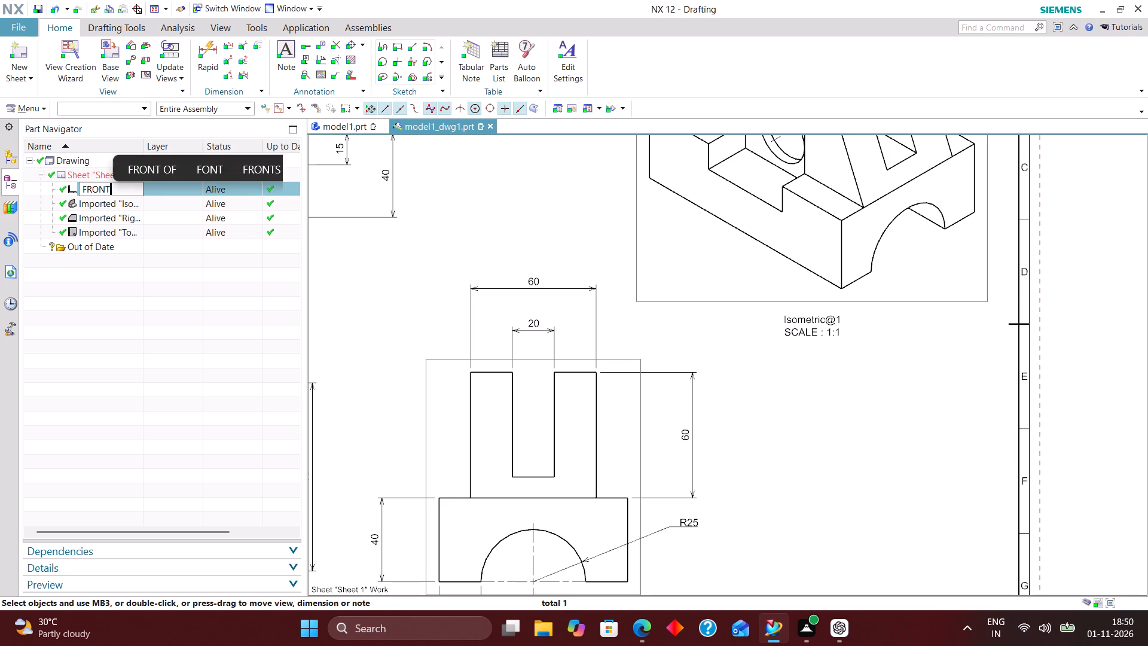
type("VIEW")
key("Return")
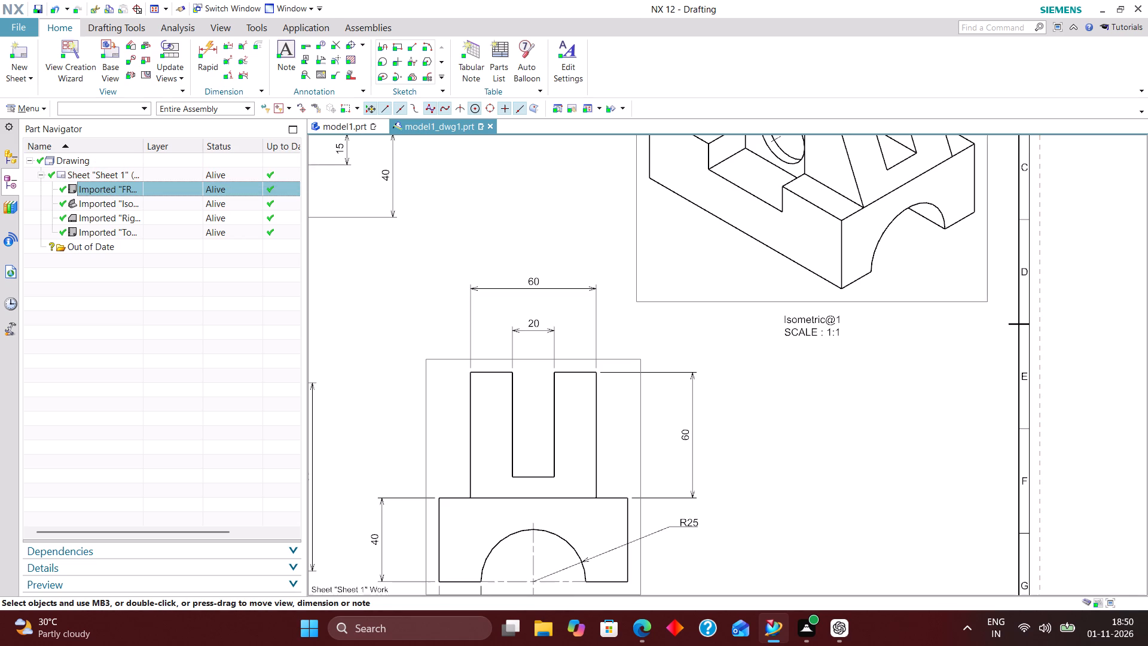
Rename the isometric view as "ISOMETRIC VIEW".
left_click(158, 206)
right_click(158, 206)
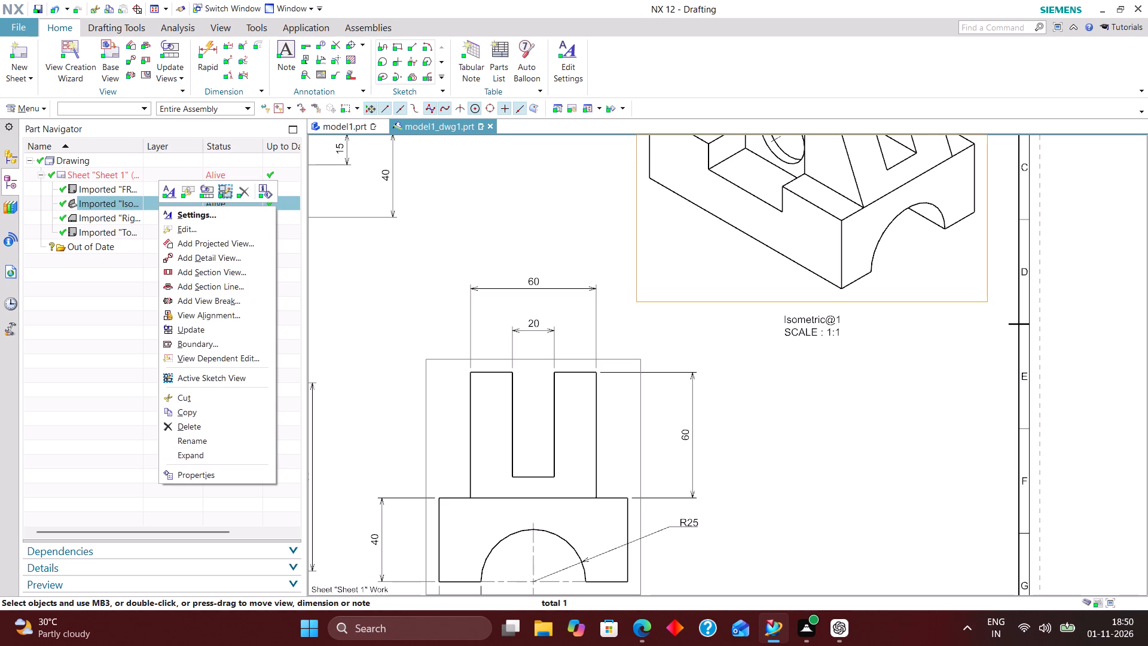
left_click(232, 441)
type("ISOME")
type("TRIC V")
type("IEW")
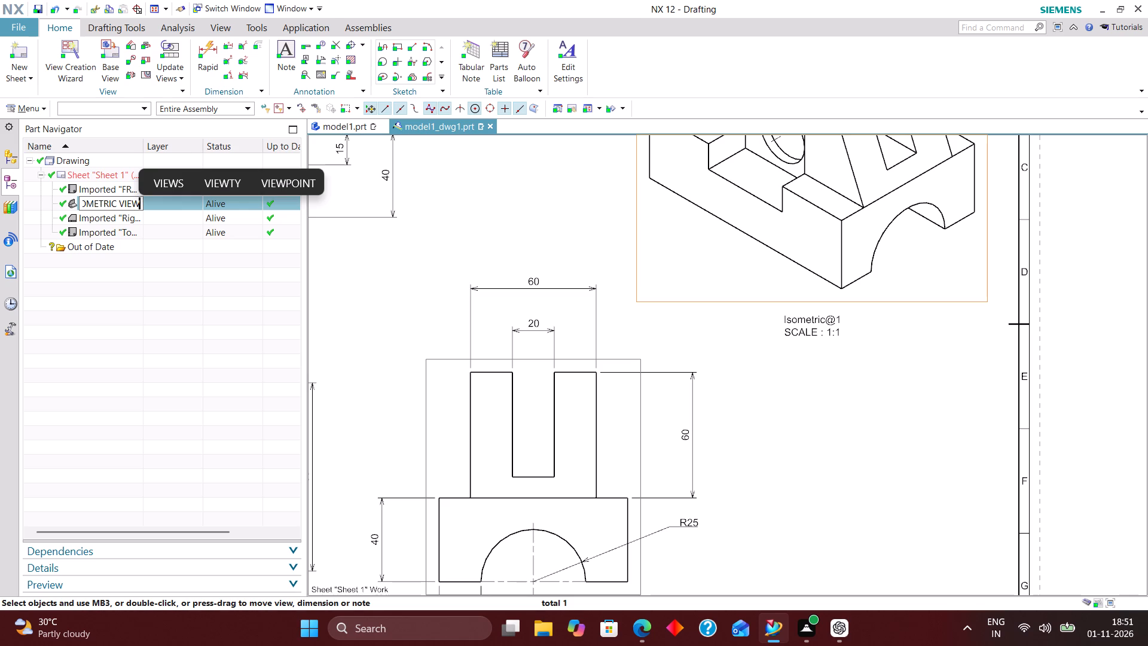
key("Return")
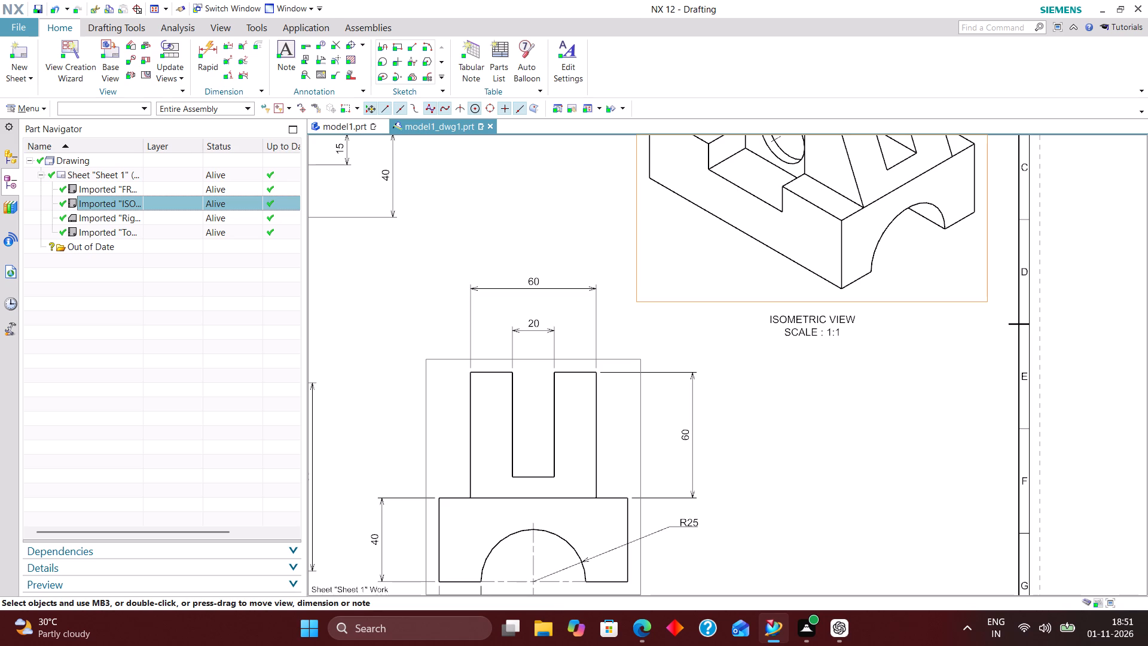
Rename the right view as "RIGHT VIEW".
left_click(170, 220)
right_click(170, 220)
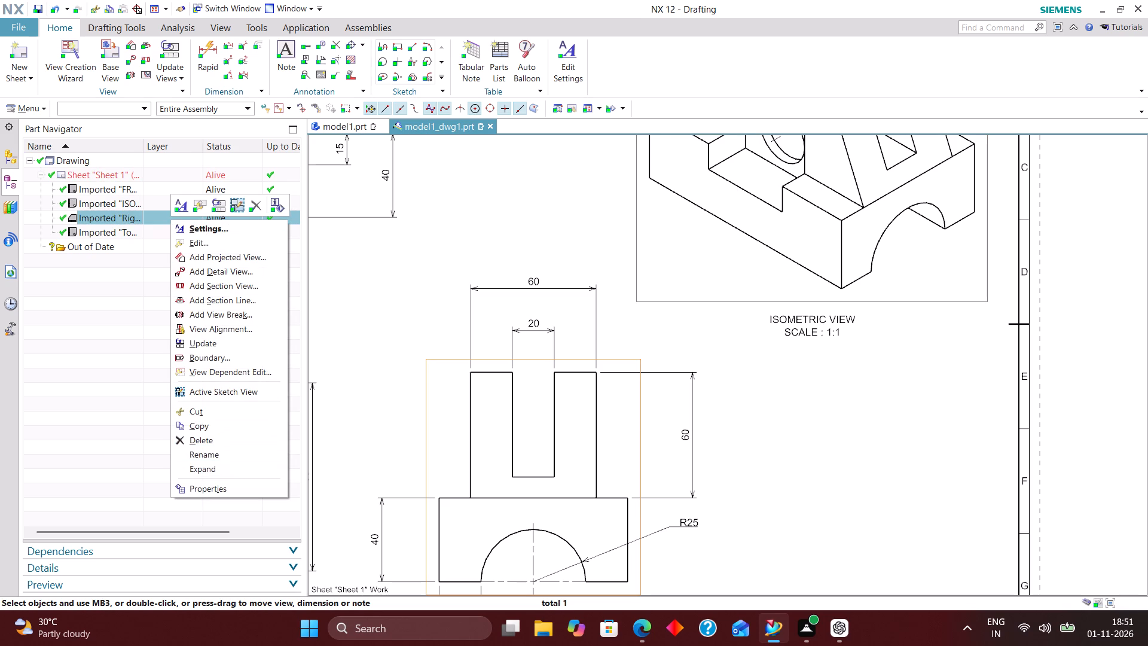
left_click(235, 455)
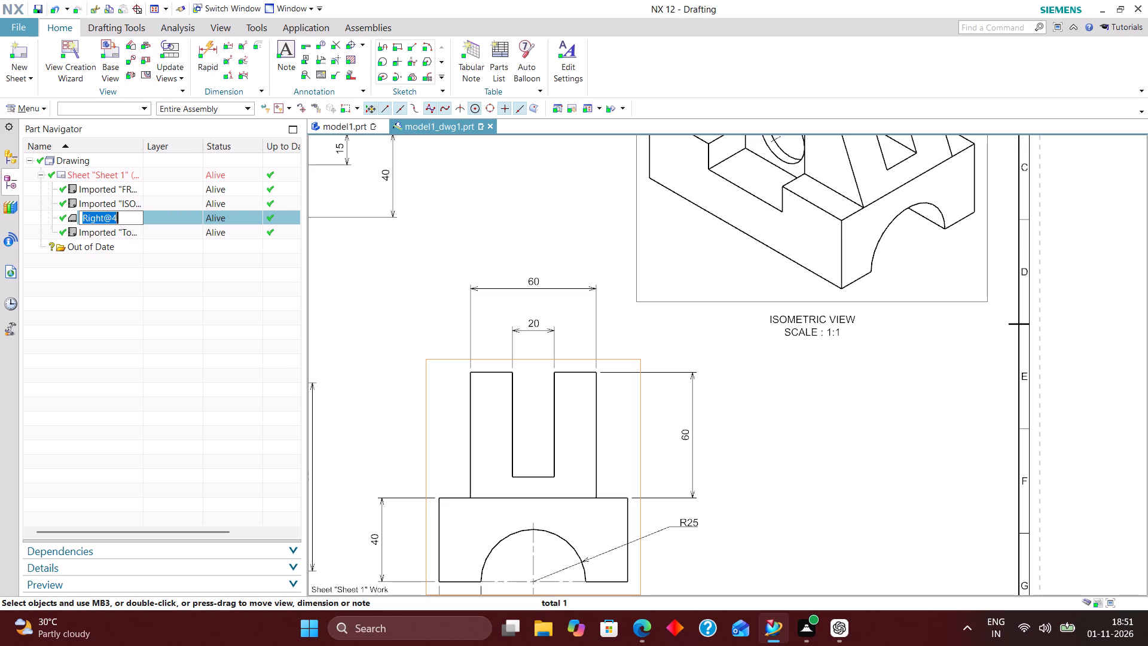
type("RIGHT")
key("space")
type("VIEW")
key("Return")
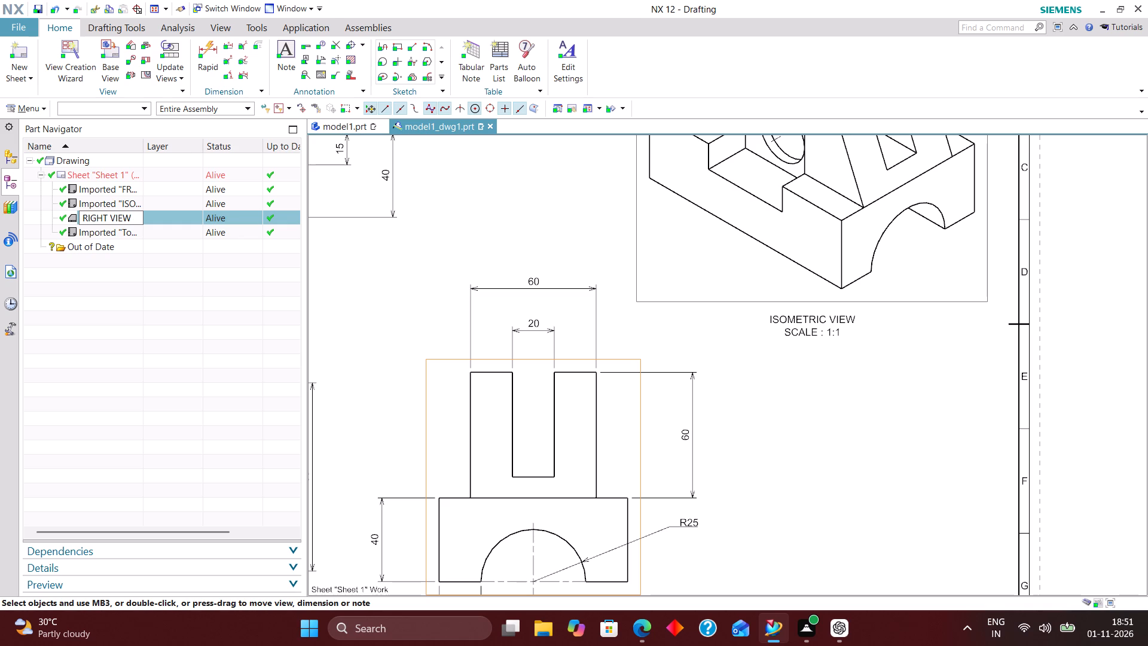
Rename the top view as "TOP VIEW".
left_click(181, 237)
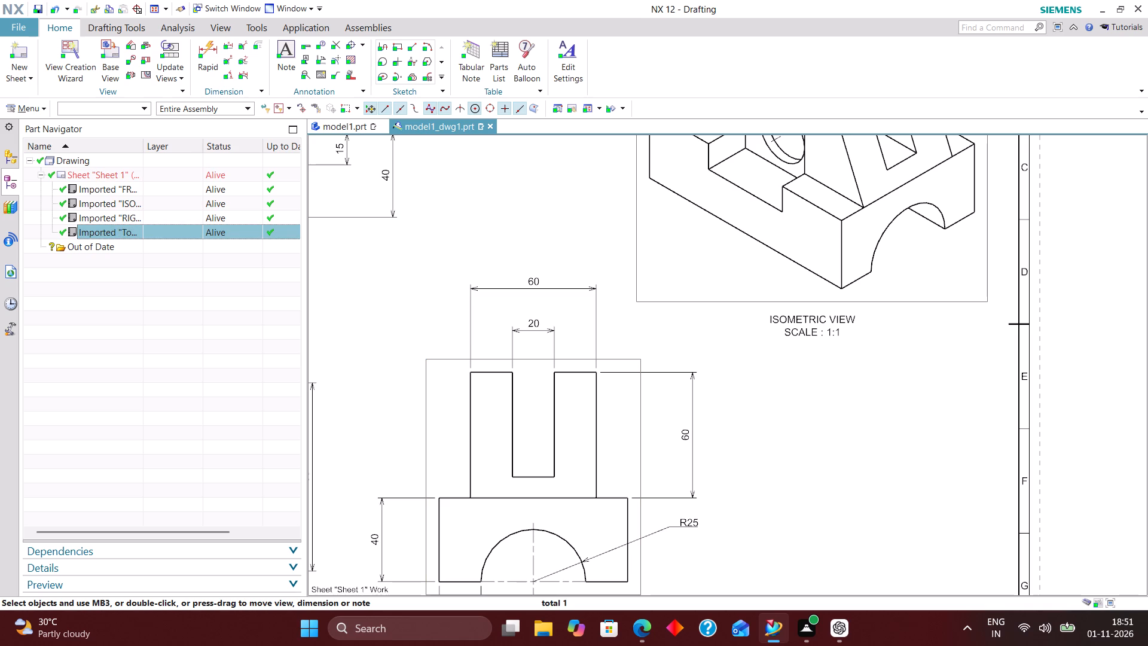
right_click(181, 237)
left_click(248, 479)
type("TO")
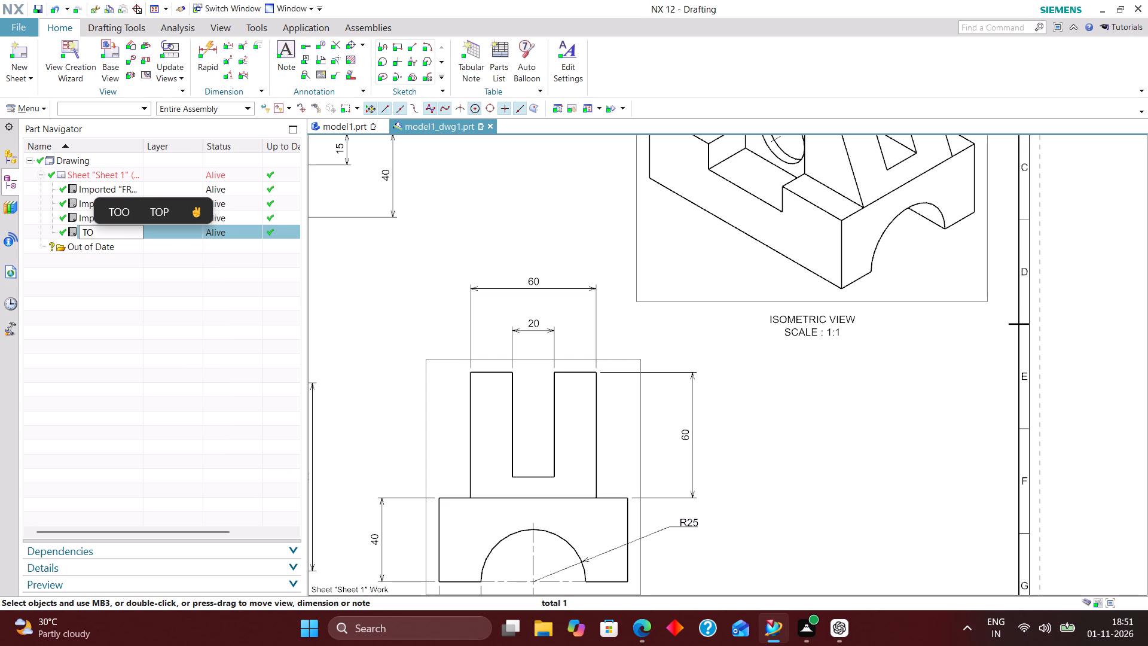
type("P VI")
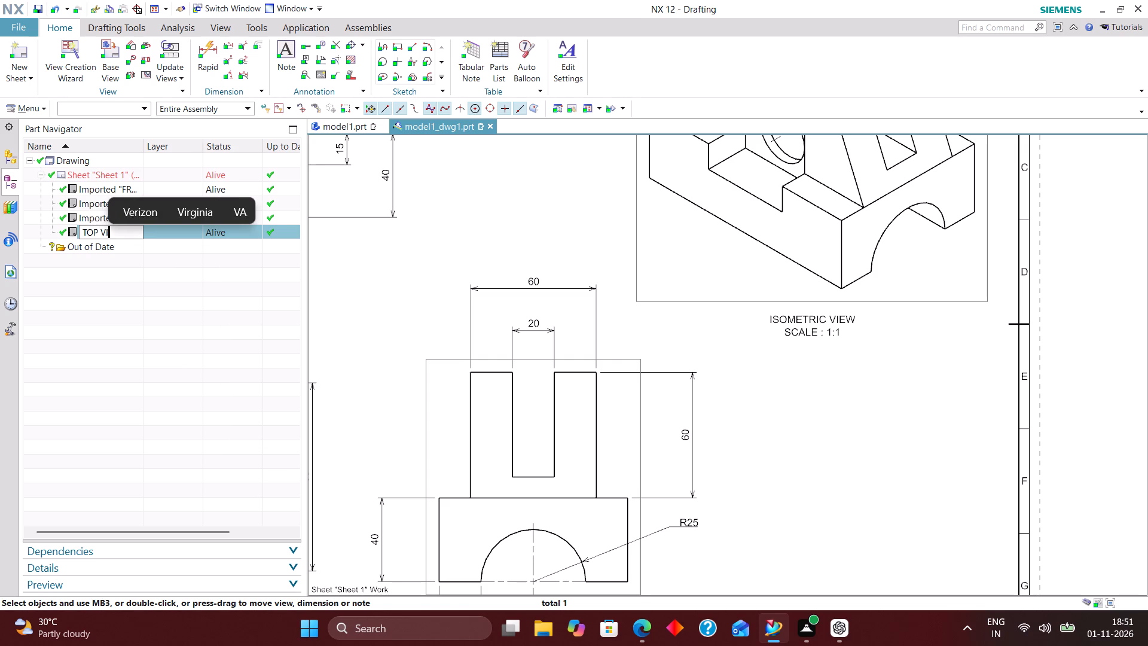
type("EW")
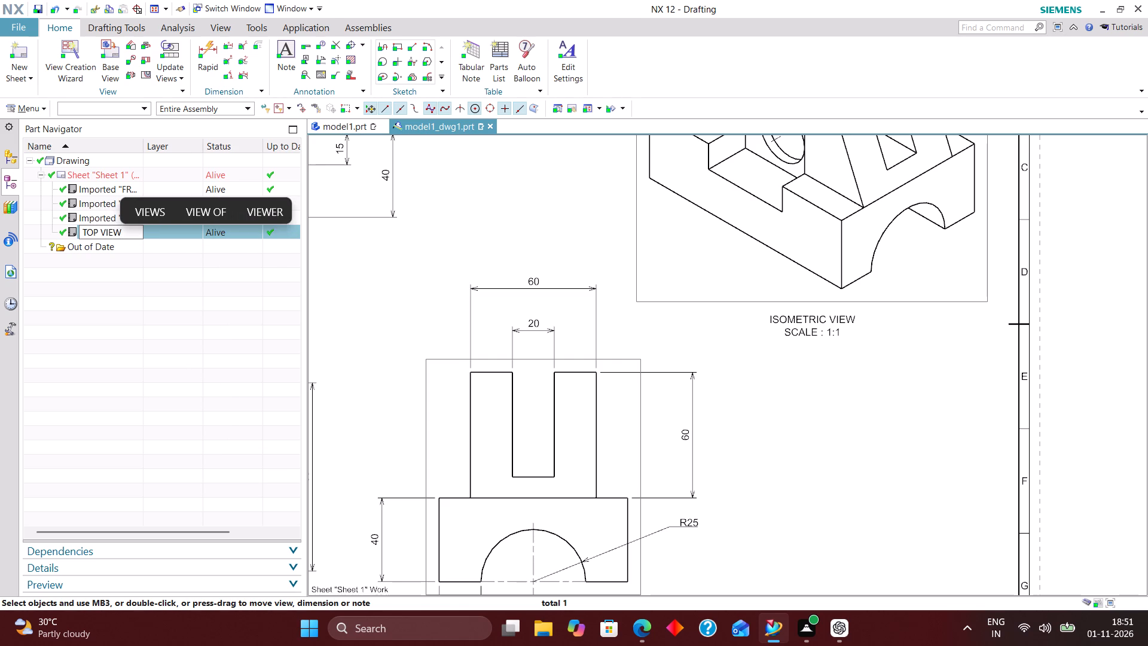
key("Return")
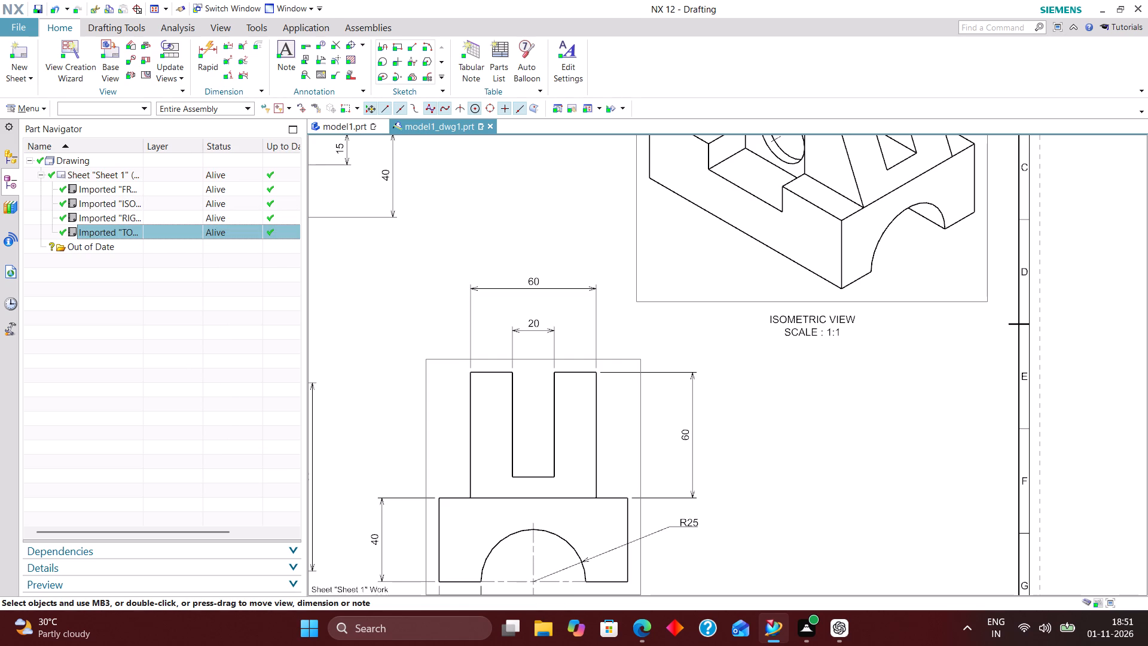
left_click(383, 312)
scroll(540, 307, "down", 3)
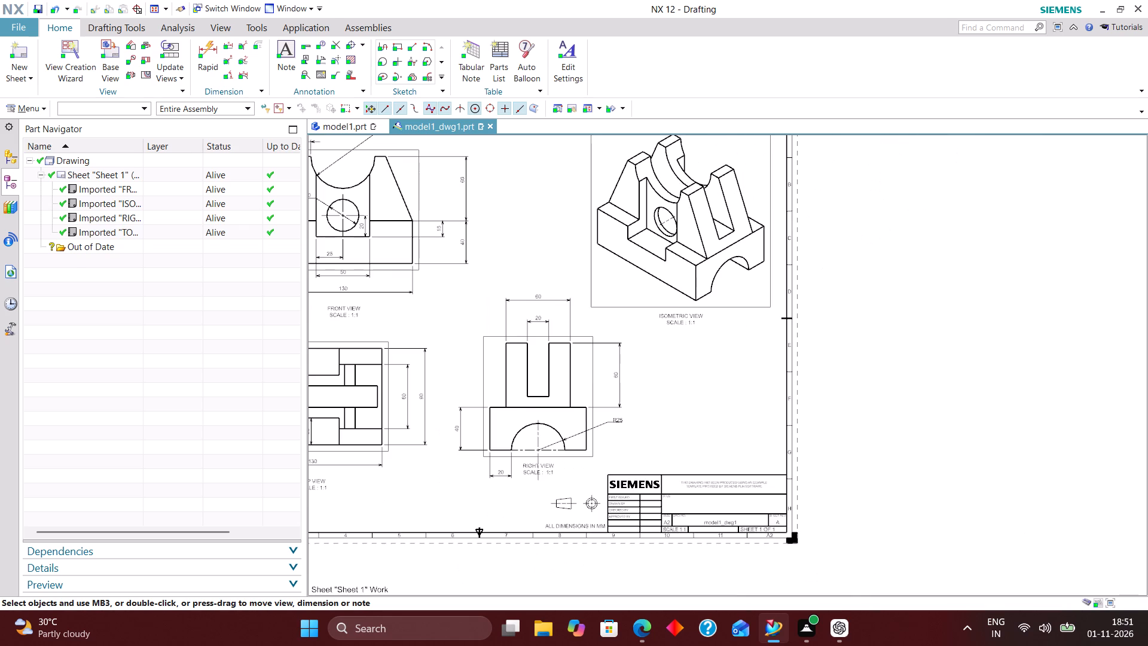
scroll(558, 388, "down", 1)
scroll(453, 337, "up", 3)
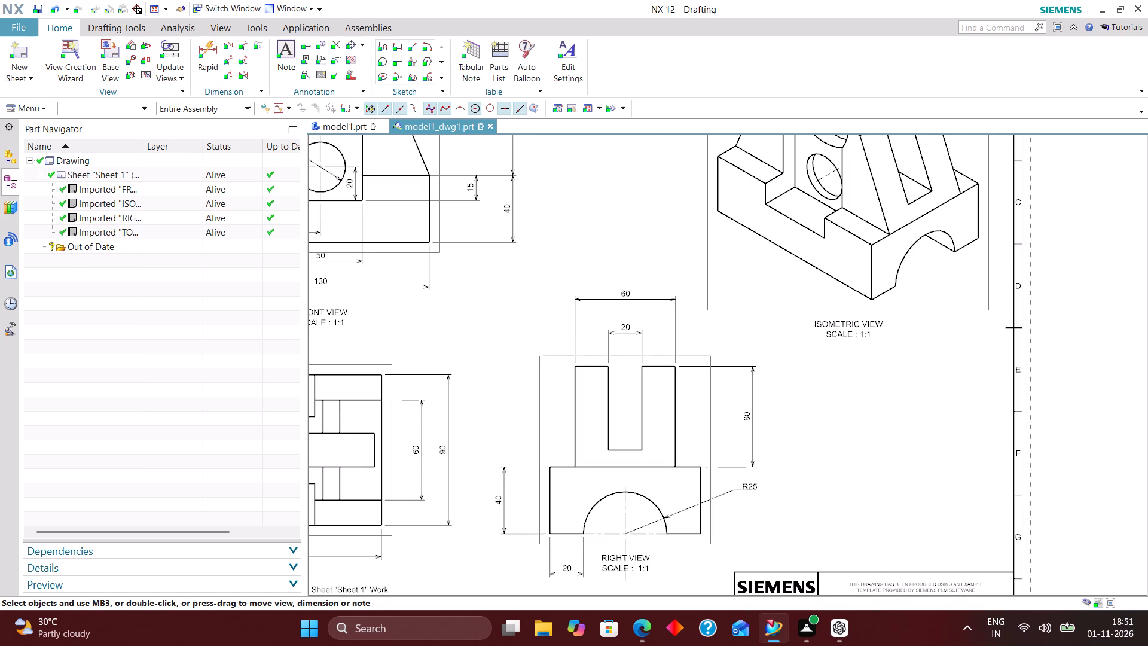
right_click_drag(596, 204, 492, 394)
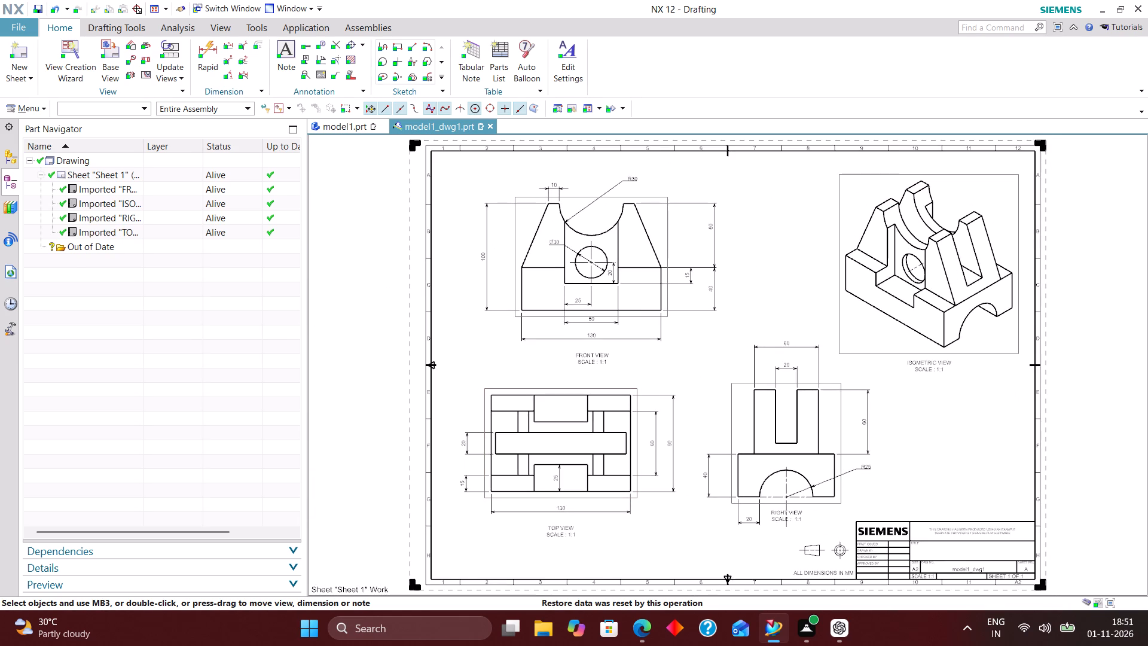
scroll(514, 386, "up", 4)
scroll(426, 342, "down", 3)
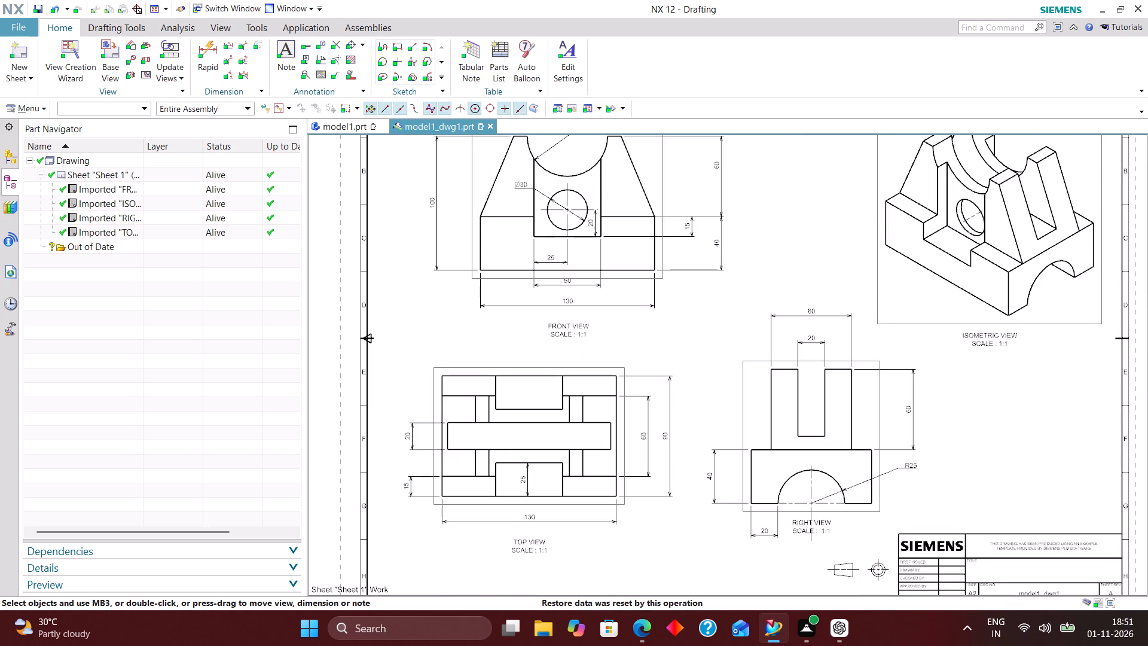
Set the text justification of the isometric view's label to Left.
scroll(726, 330, "up", 4)
scroll(387, 354, "down", 4)
scroll(471, 346, "up", 2)
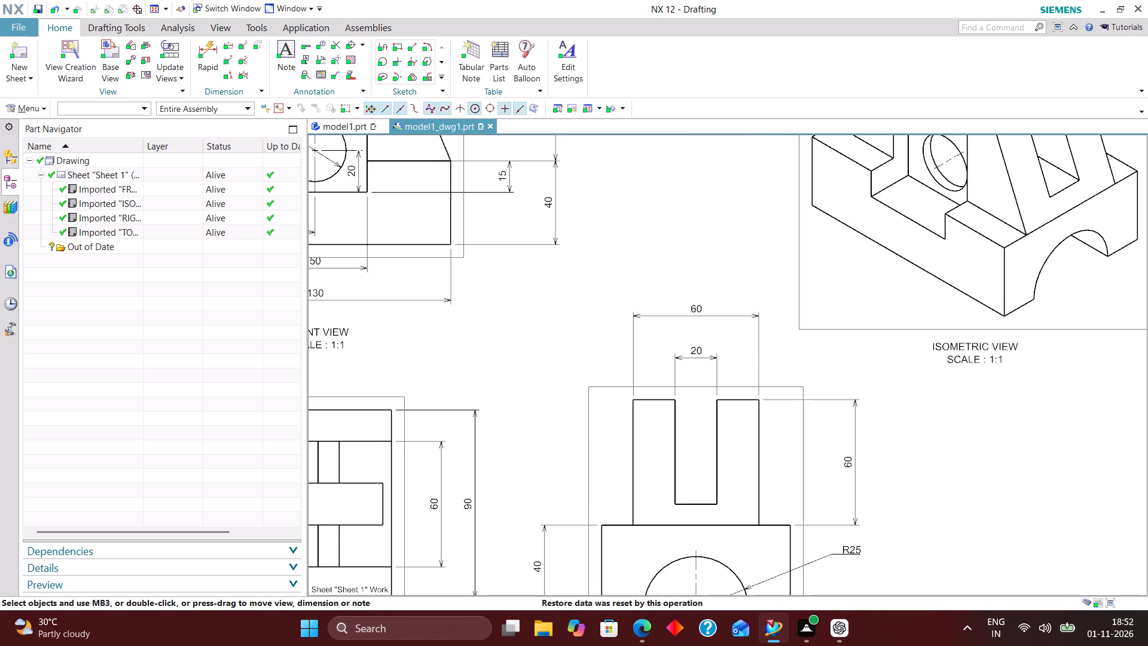
right_click_drag(619, 255, 524, 355)
scroll(926, 372, "up", 4)
double_click(935, 364)
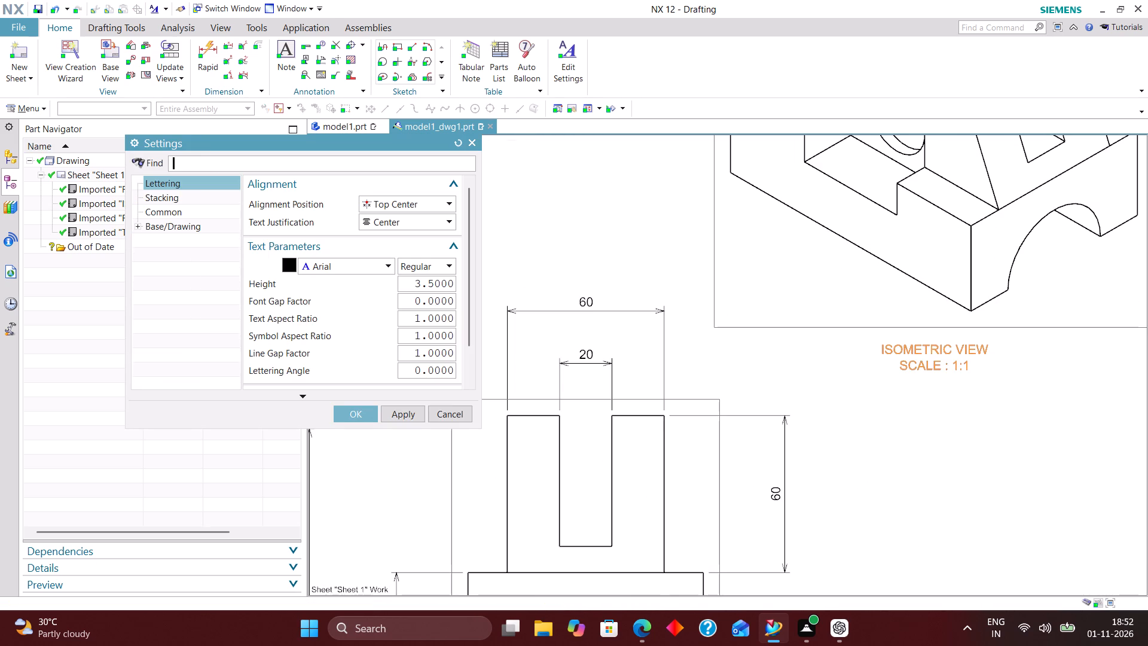
left_click(428, 218)
left_click(423, 234)
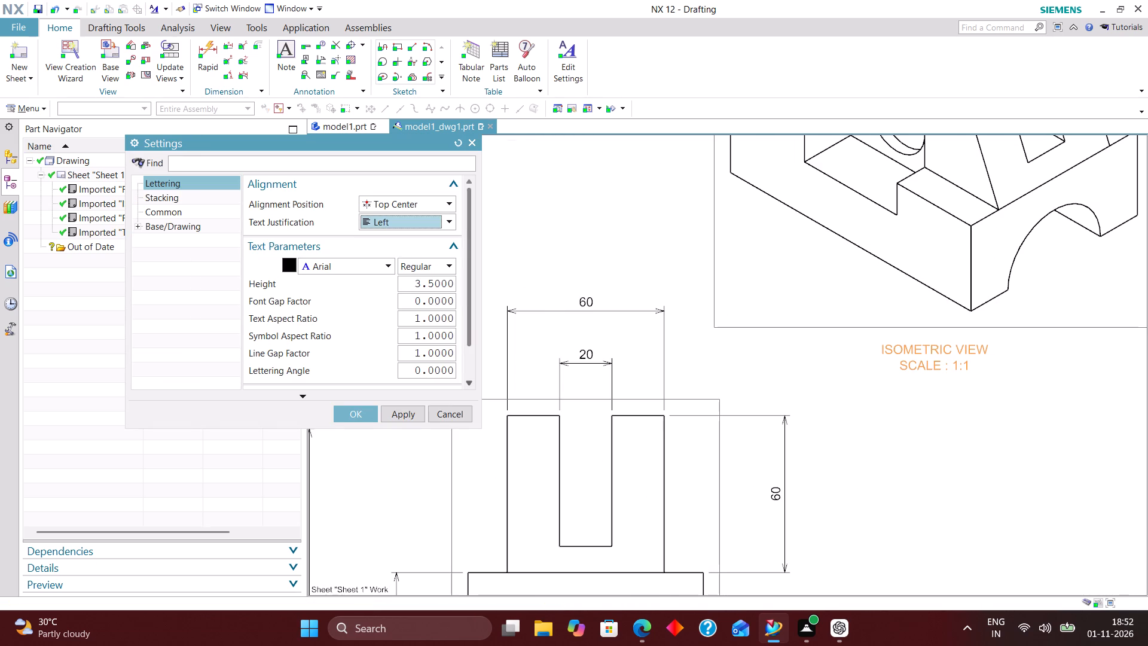
scroll(708, 263, "down", 2)
left_click(350, 407)
Set the text justification of the right view's label to Left.
scroll(717, 312, "down", 3)
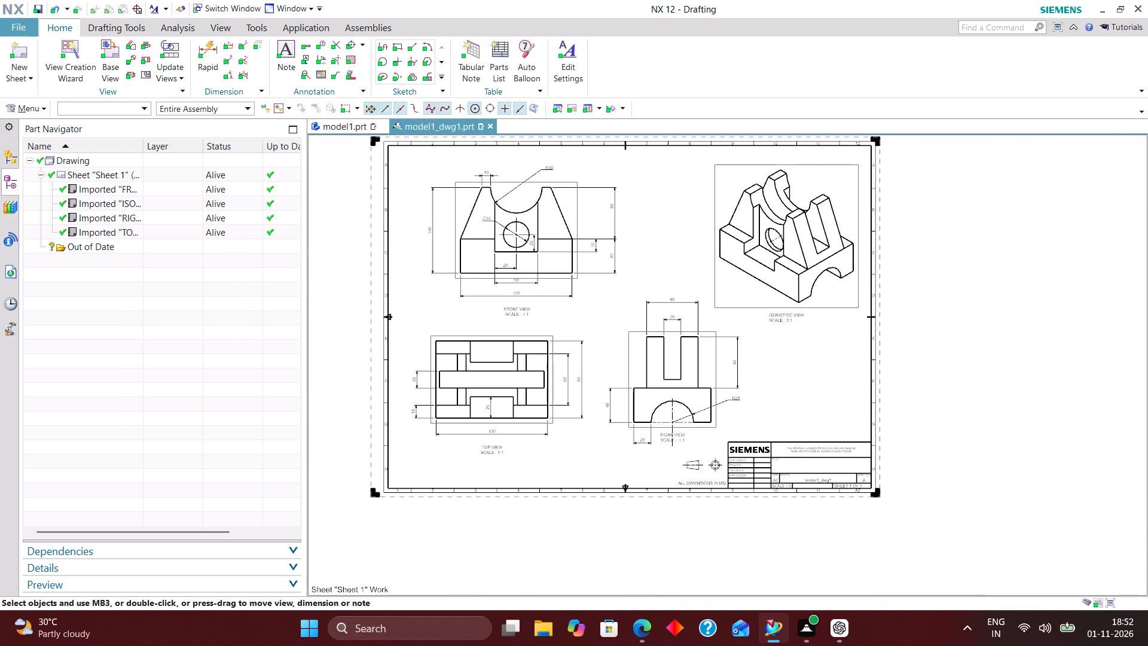
scroll(667, 448, "up", 3)
double_click(695, 438)
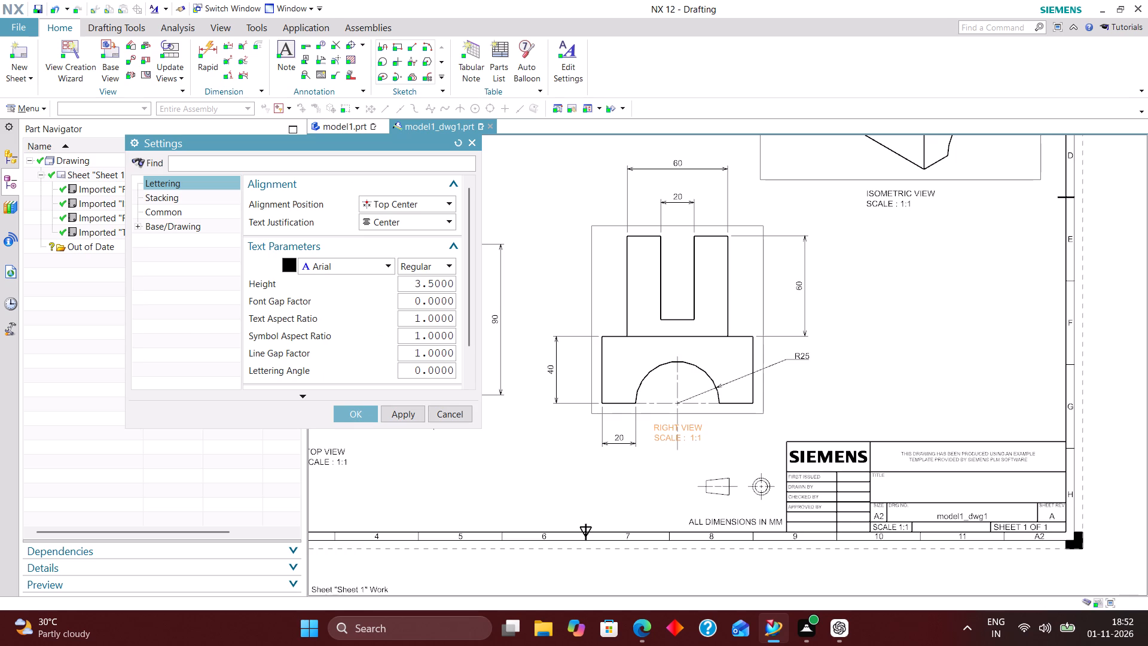
left_click(411, 221)
left_click(410, 231)
left_click(364, 409)
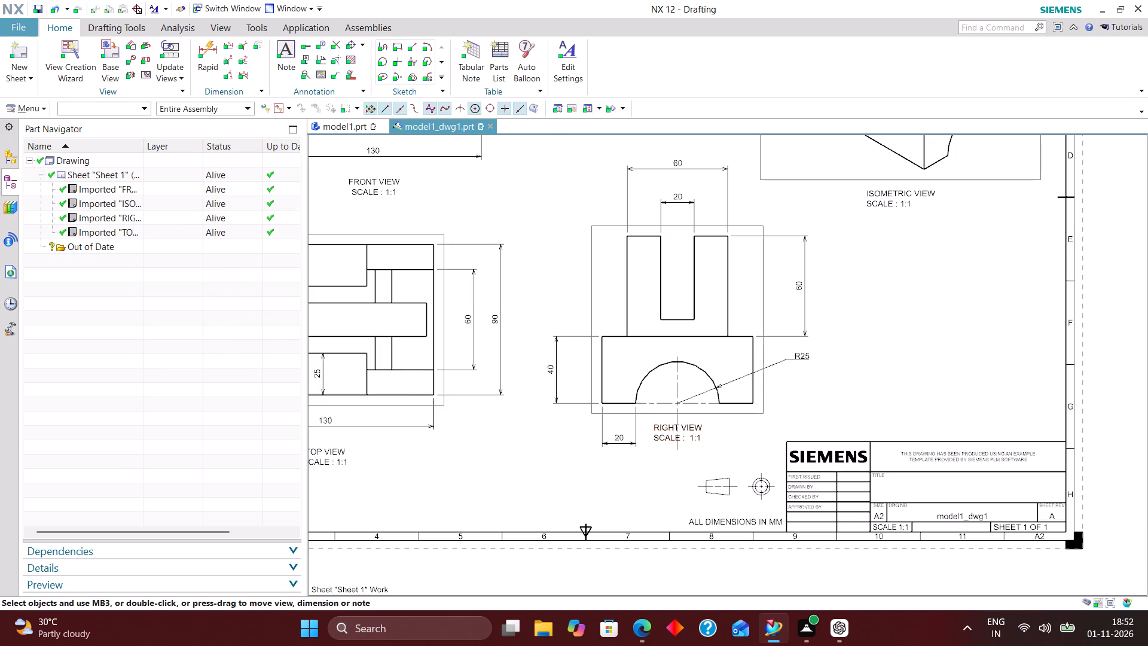
Set the text justification of the top view's label to Left.
scroll(807, 386, "down", 2)
scroll(472, 440, "up", 4)
double_click(541, 422)
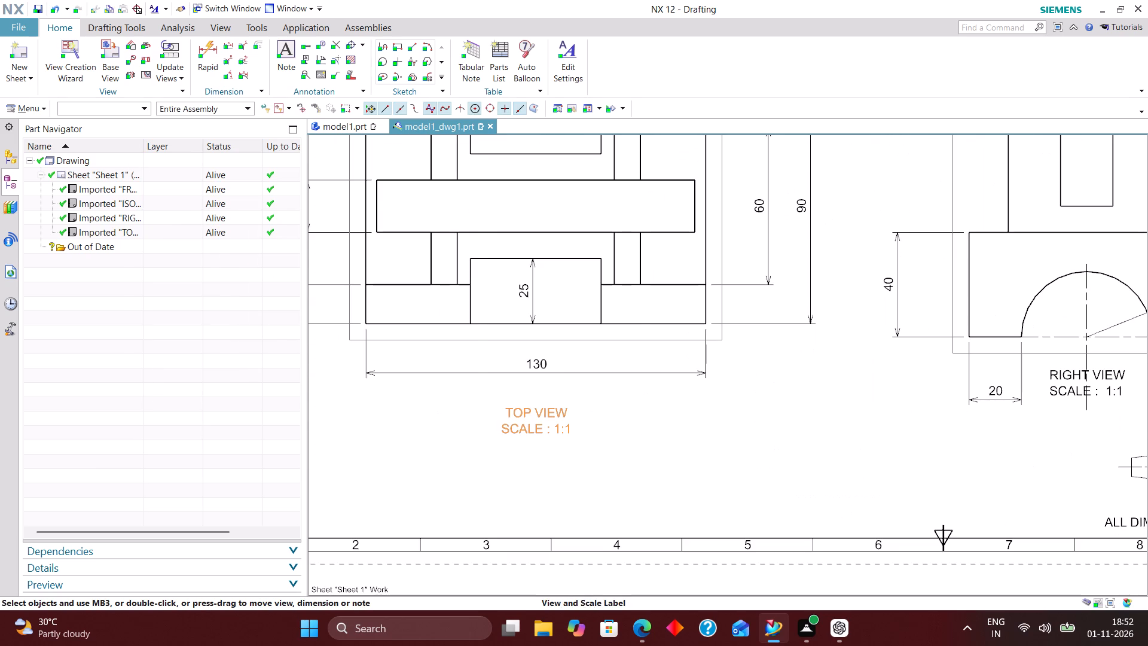
left_click(430, 228)
left_click(423, 238)
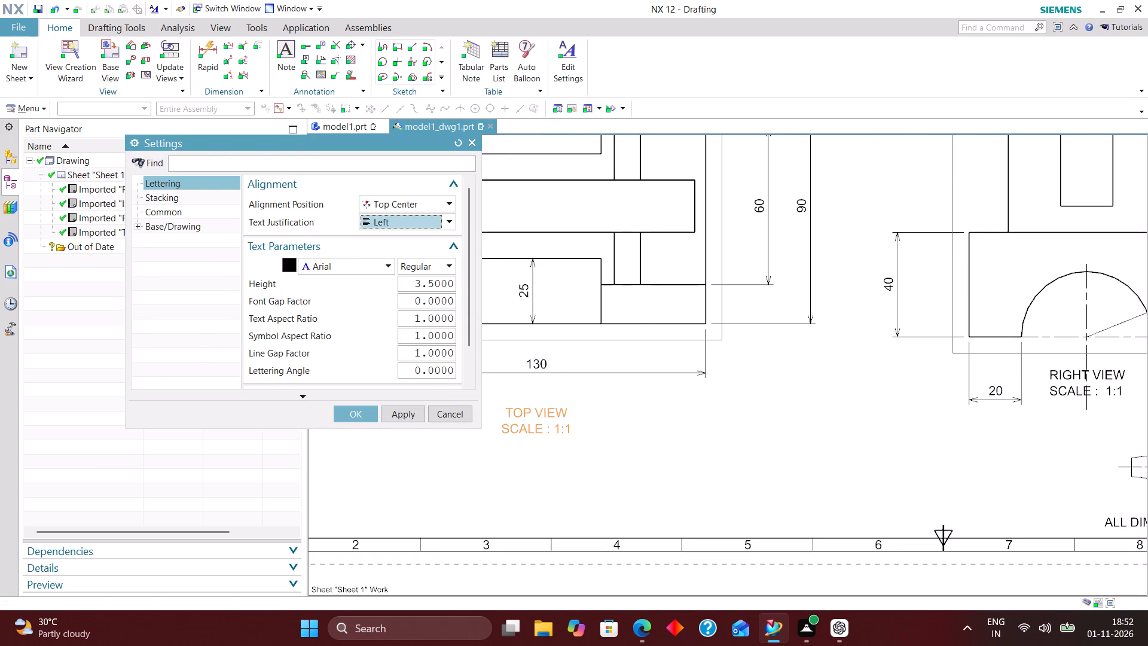
left_click(361, 420)
Set the front view label's alignment position to Top Left and its text justification to Left.
scroll(604, 440, "down", 3)
scroll(603, 214, "up", 5)
double_click(604, 212)
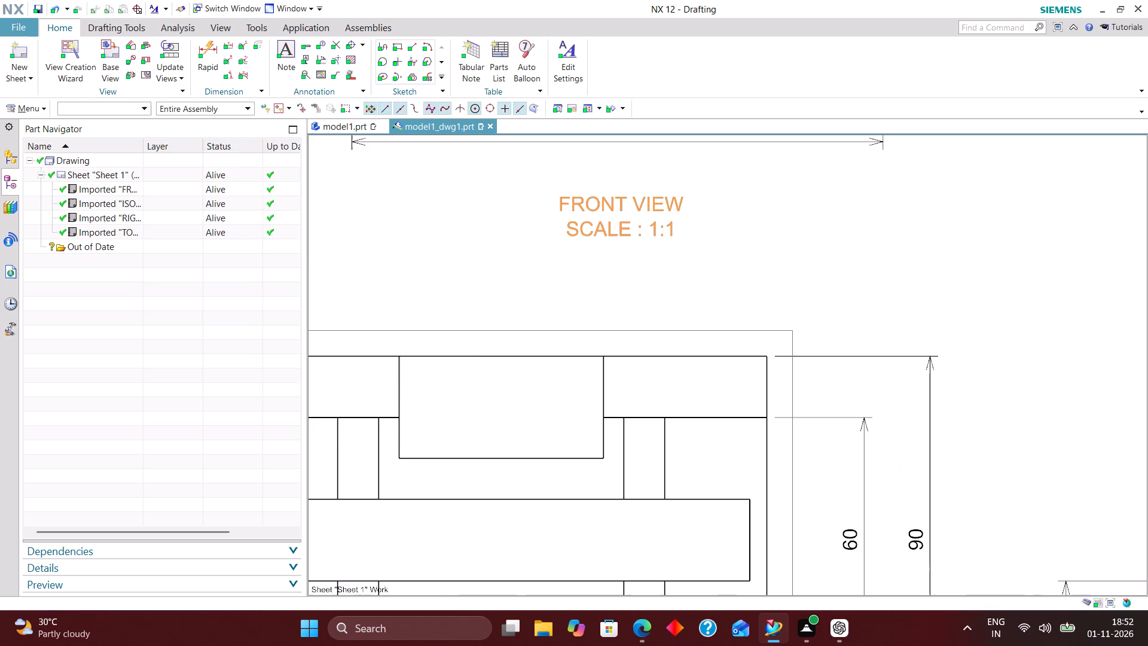
left_click(420, 211)
left_click(422, 217)
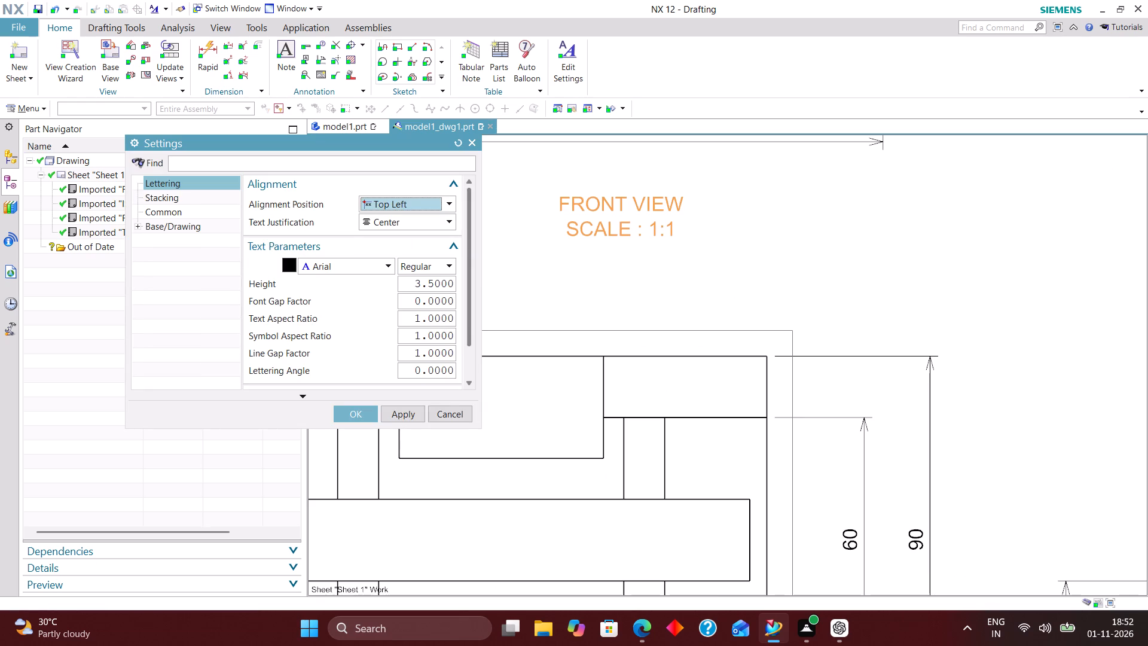
left_click(422, 224)
left_click(419, 237)
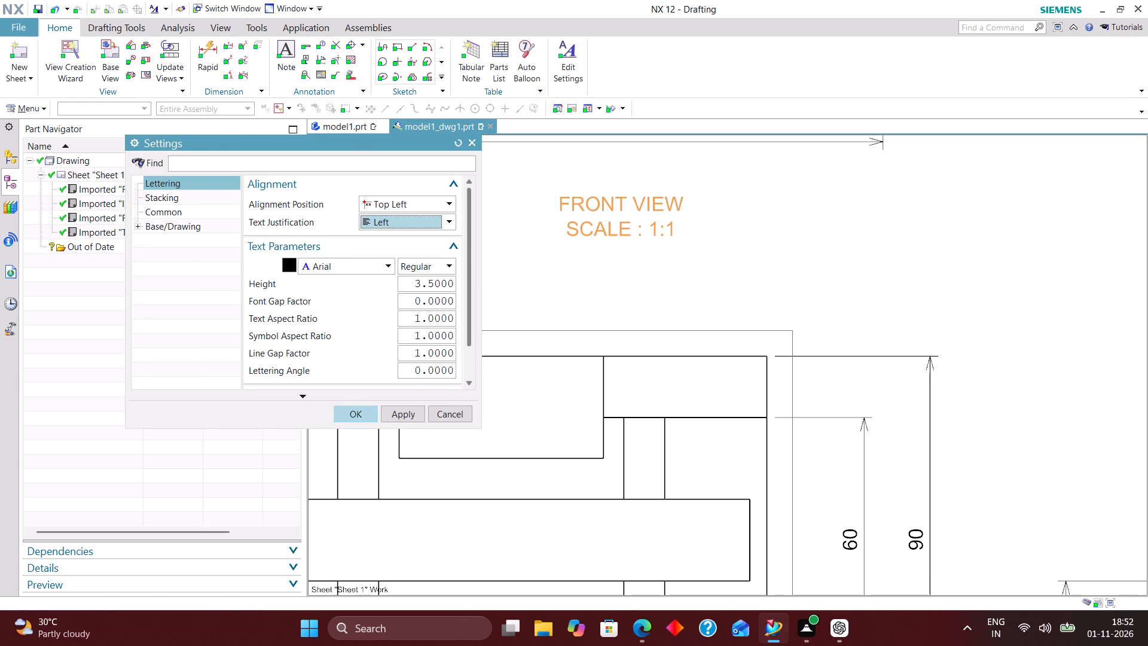
left_click(353, 413)
Set the front view label's alignment position to Top Center.
scroll(500, 296, "down", 4)
double_click(561, 266)
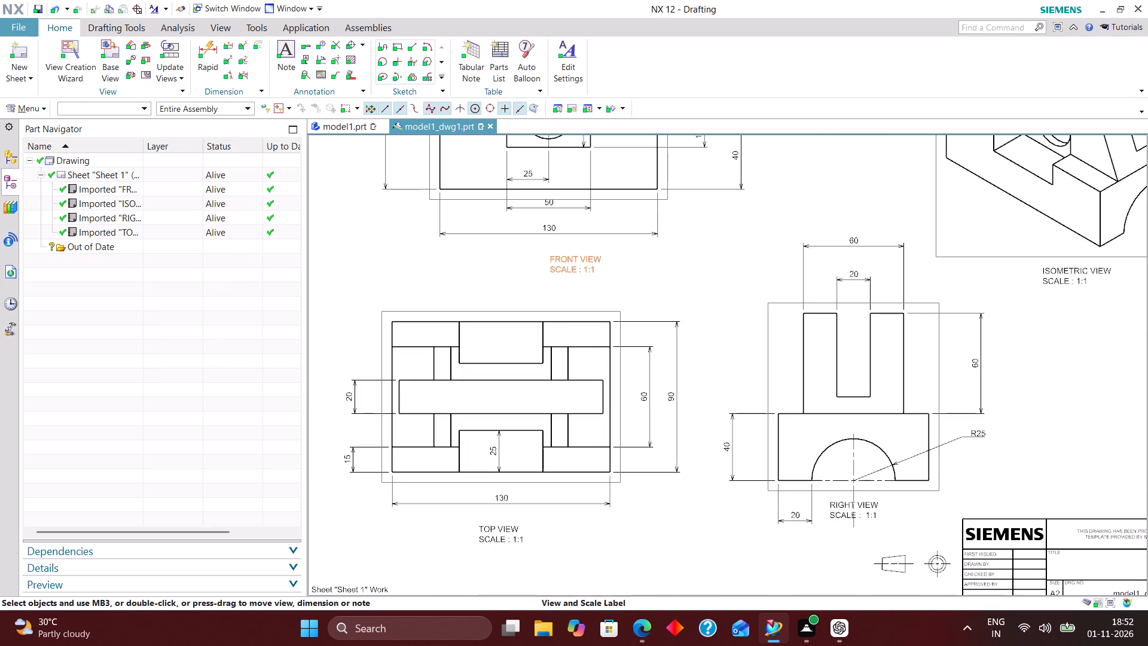
left_click(430, 205)
left_click(422, 228)
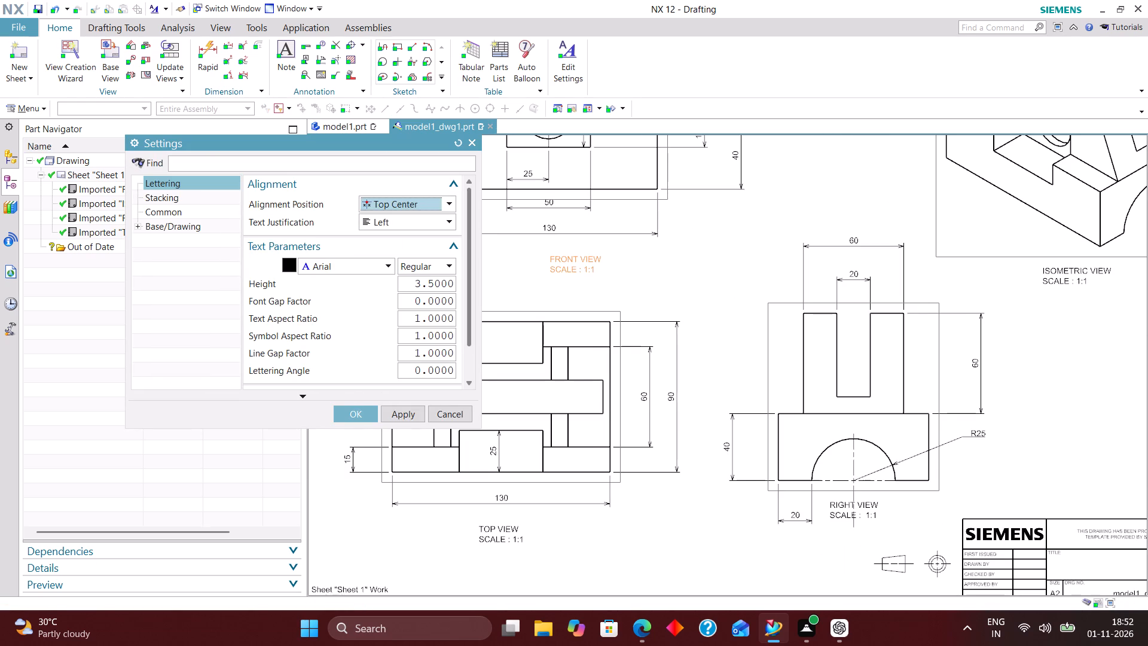
left_click(404, 415)
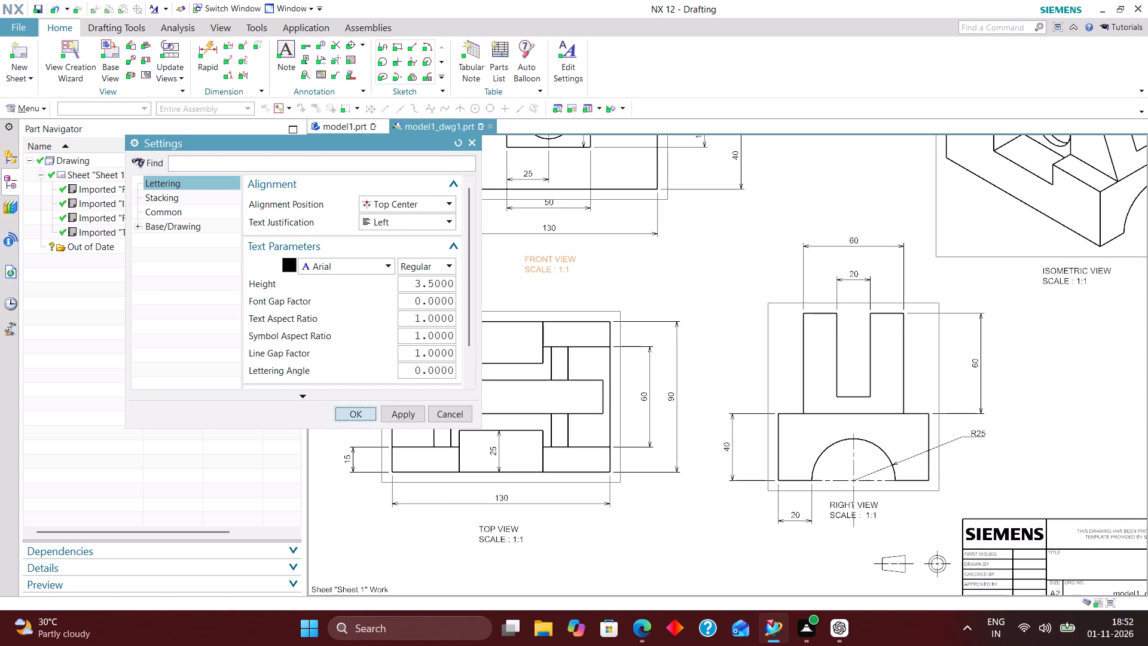
left_click(355, 413)
Examine the labels and dimension placement around the front, top and right views.
scroll(516, 381, "down", 3)
scroll(581, 324, "up", 1)
scroll(501, 316, "up", 2)
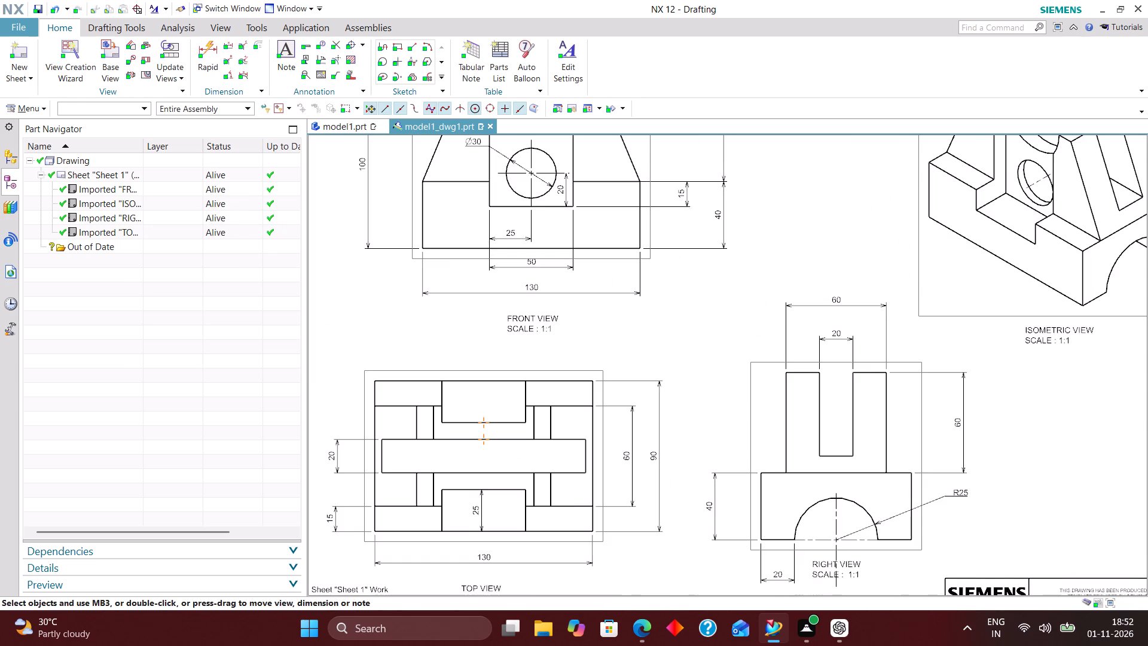
right_click_drag(709, 278, 652, 340)
scroll(589, 340, "up", 2)
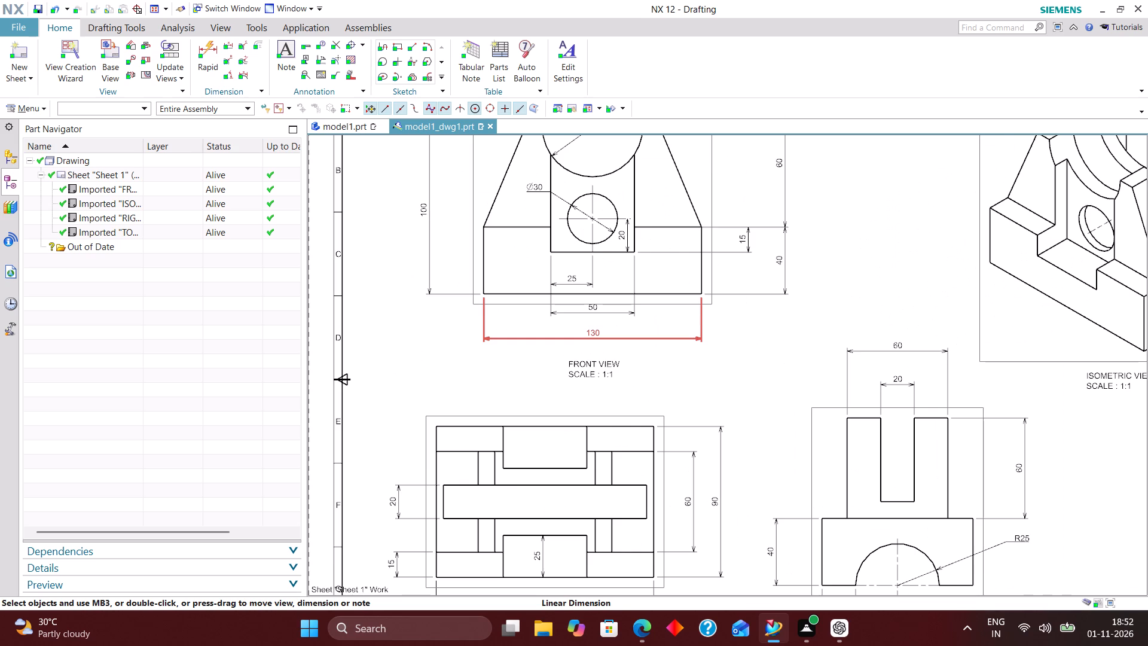
scroll(596, 337, "up", 3)
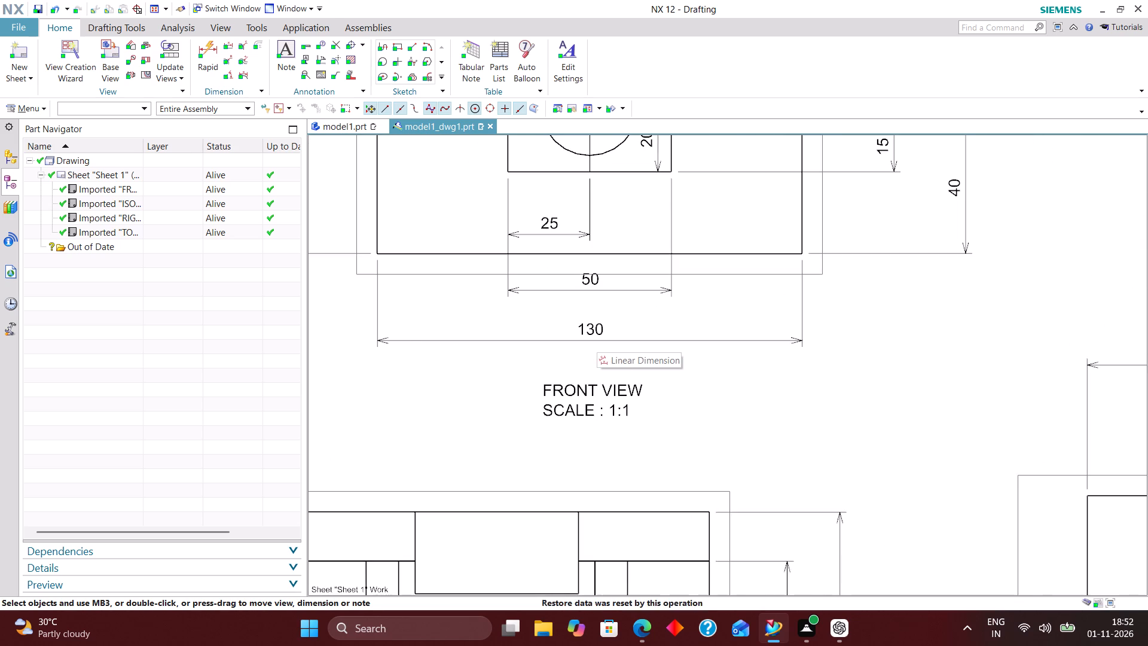
scroll(542, 377, "down", 2)
scroll(575, 351, "up", 3)
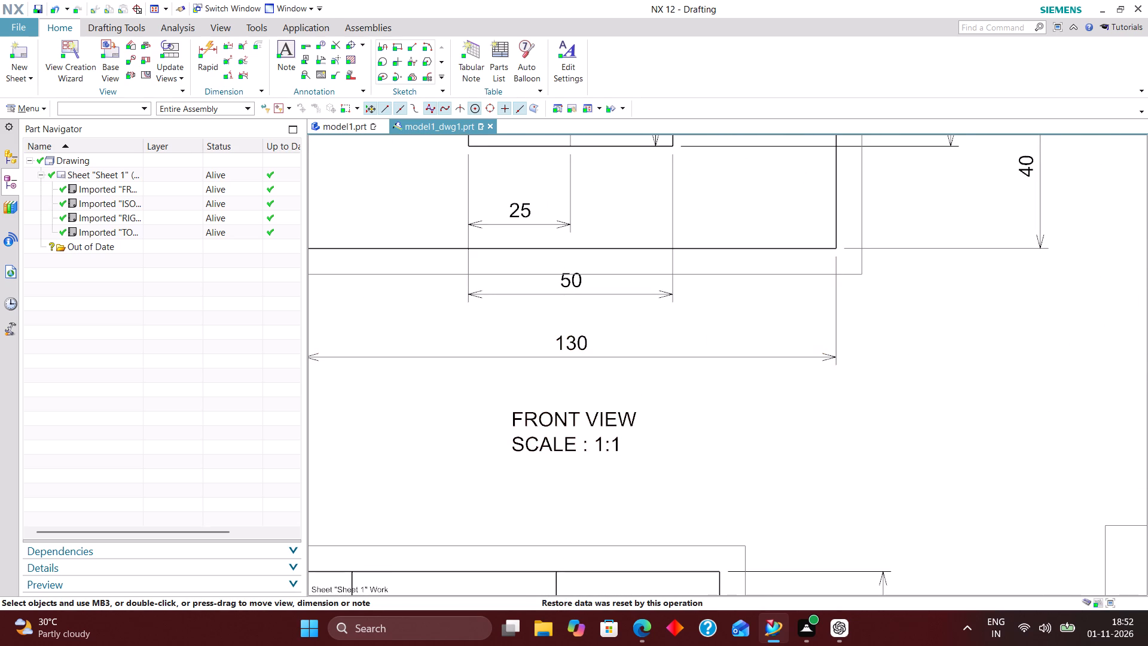
scroll(570, 425, "down", 3)
scroll(500, 415, "down", 3)
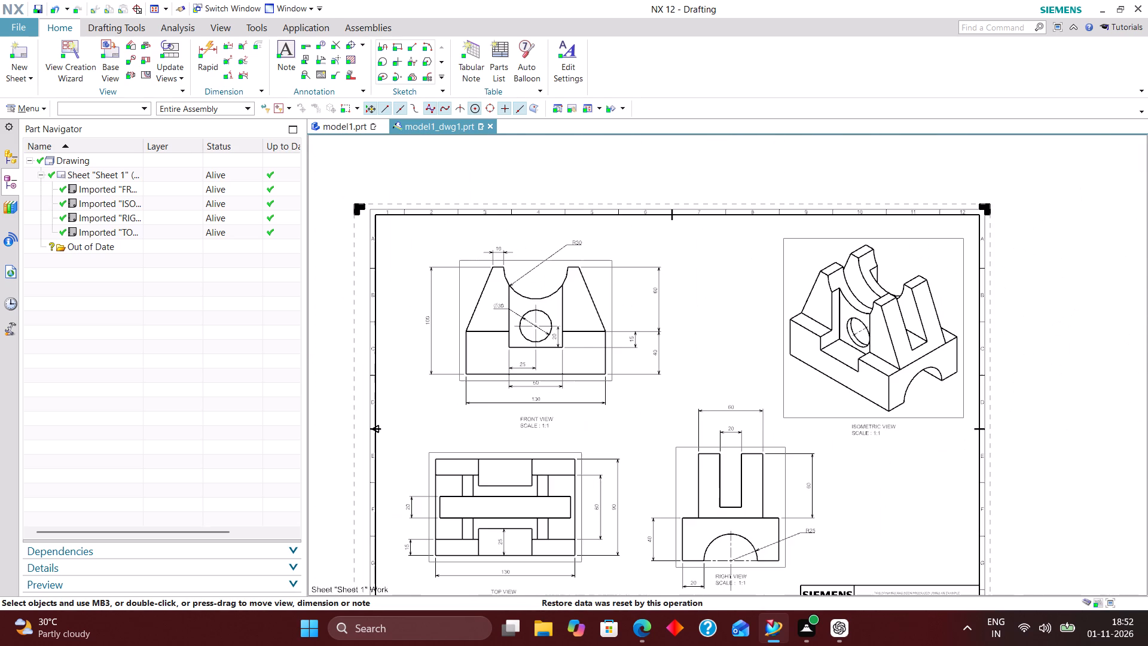
scroll(557, 394, "down", 2)
scroll(573, 425, "up", 4)
right_click_drag(658, 367, 618, 430)
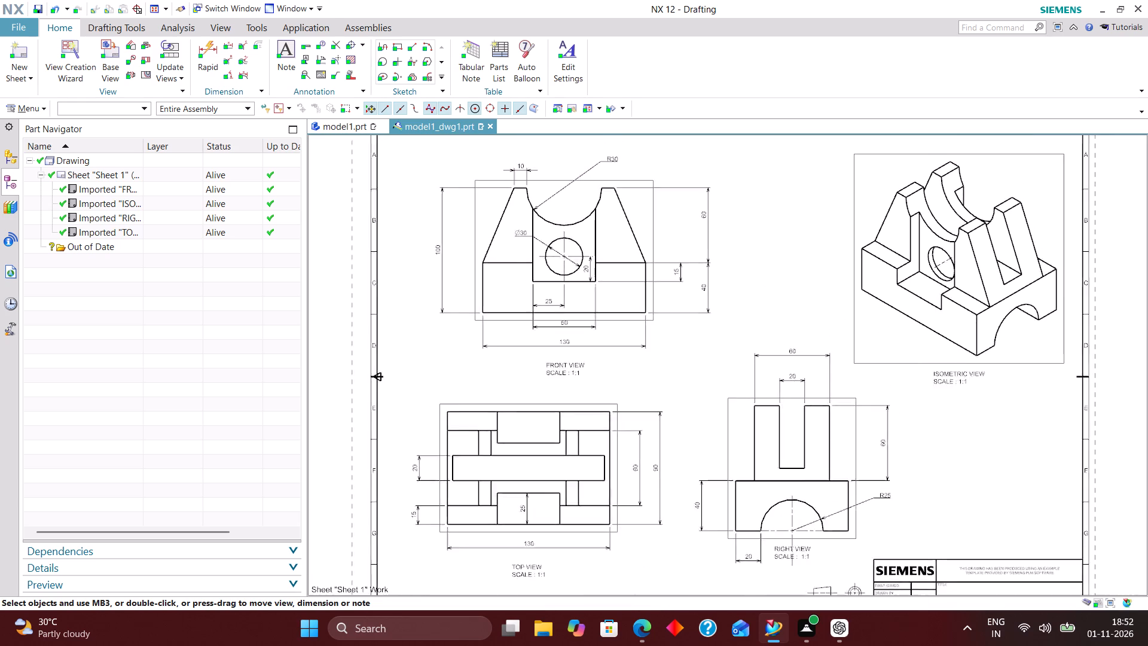
scroll(790, 516, "up", 2)
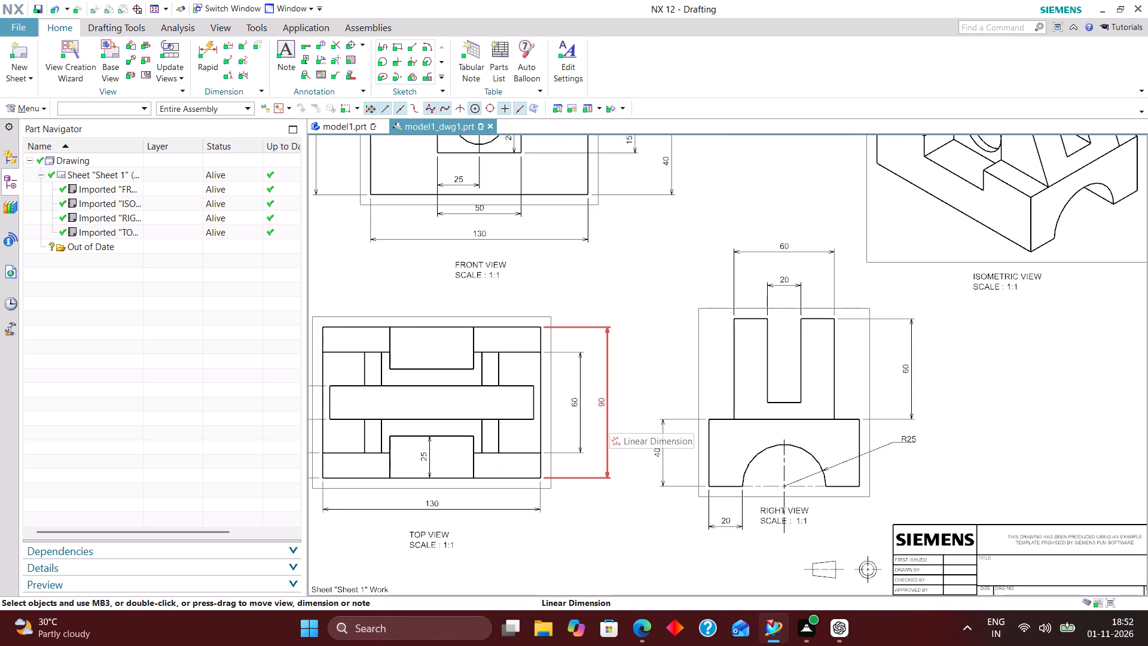
scroll(609, 415, "down", 3)
scroll(601, 478, "up", 5)
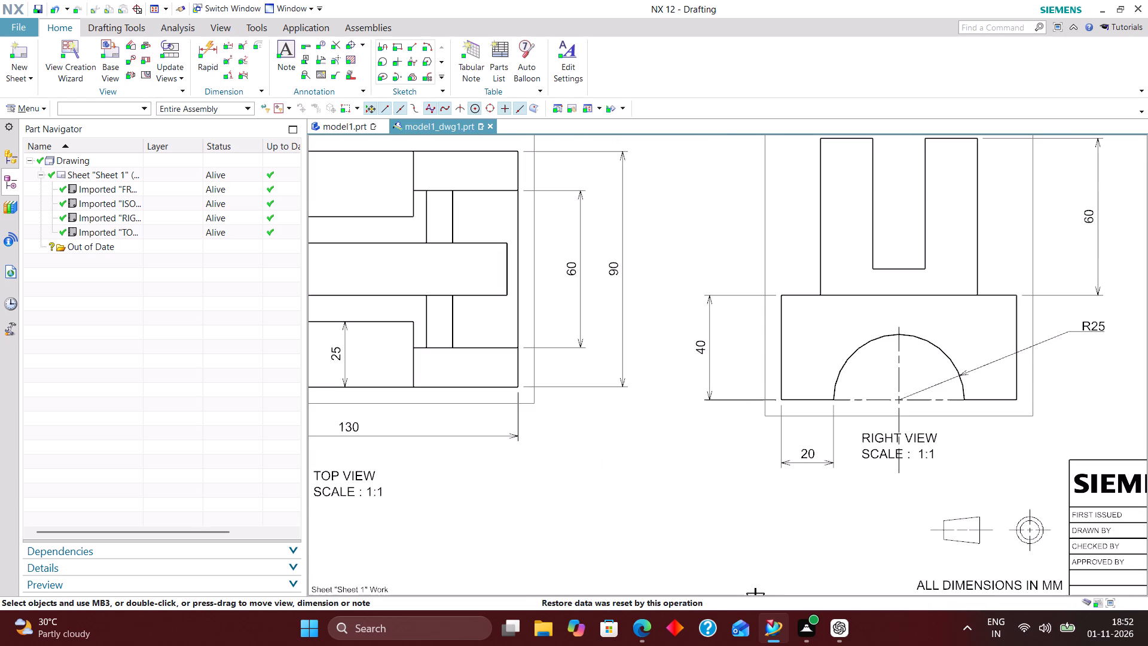
scroll(603, 475, "down", 2)
scroll(587, 477, "up", 3)
right_click_drag(636, 420, 590, 489)
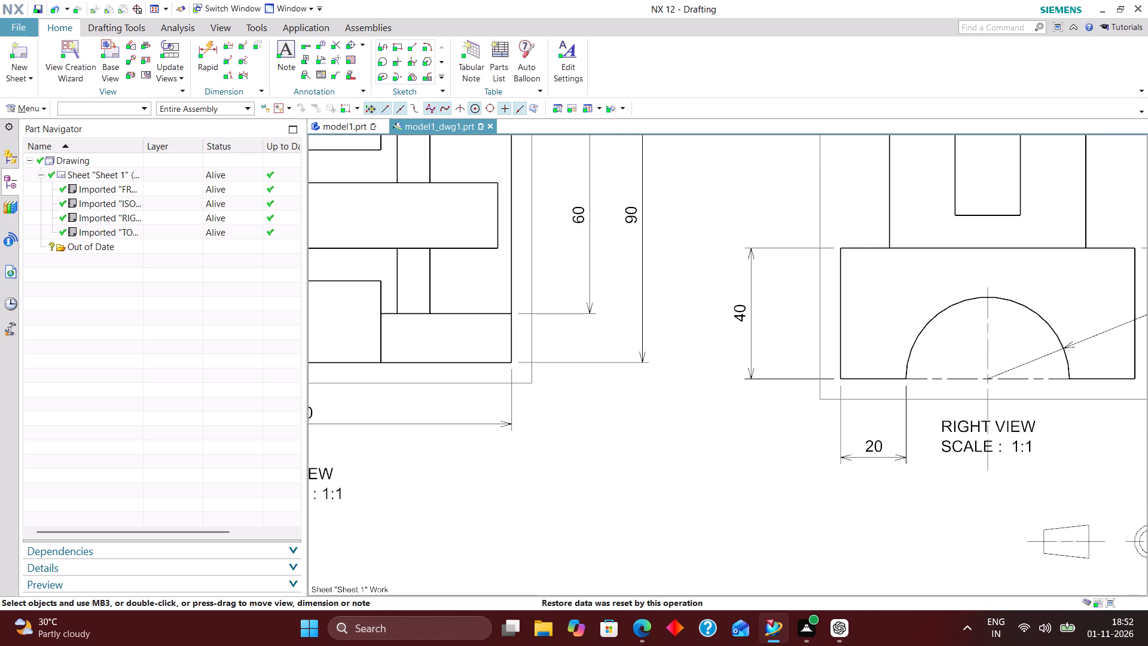
right_click_drag(590, 489, 561, 532)
scroll(620, 545, "up", 3)
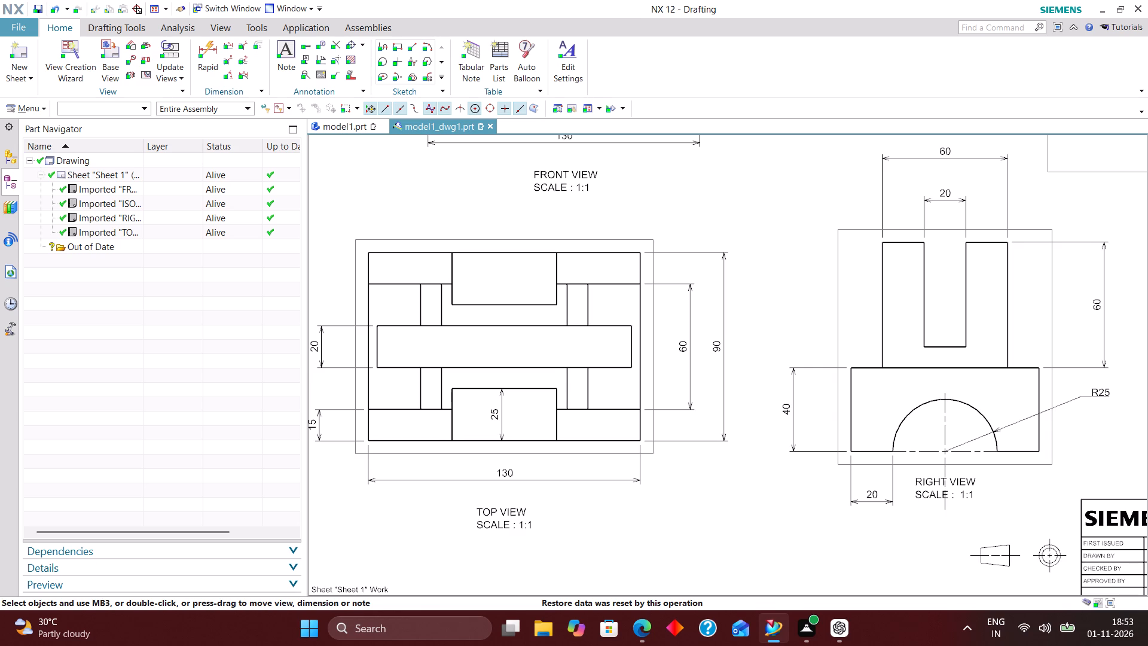
scroll(574, 458, "down", 4)
scroll(653, 476, "up", 4)
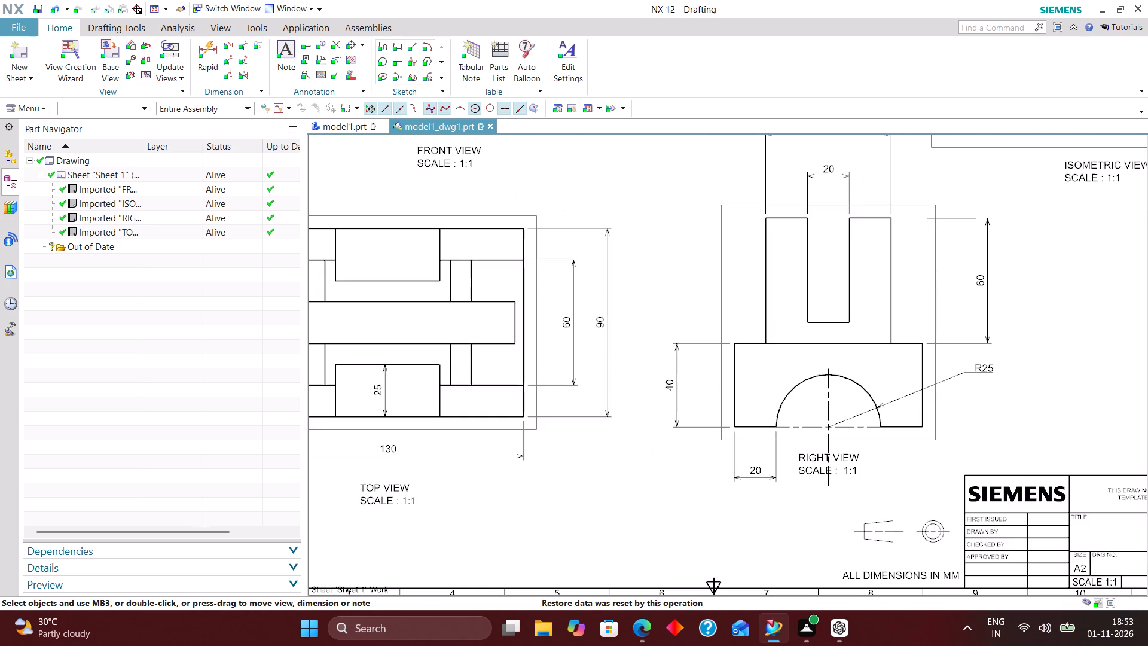
Move the right view's label sideways so its text is clear of the vertical centre line of the R25 arc.
right_click_drag(637, 441, 602, 521)
scroll(714, 461, "up", 6)
left_click_drag(684, 518, 720, 518)
scroll(655, 407, "down", 4)
right_click_drag(672, 358, 649, 437)
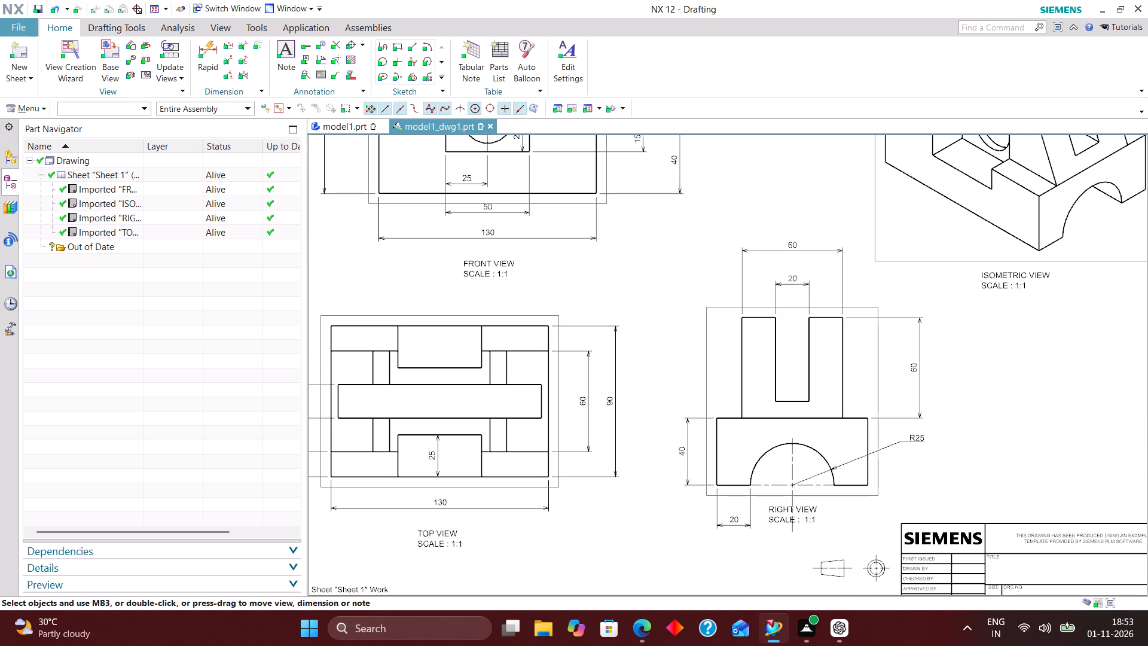
right_click_drag(650, 385, 603, 443)
scroll(886, 471, "up", 4)
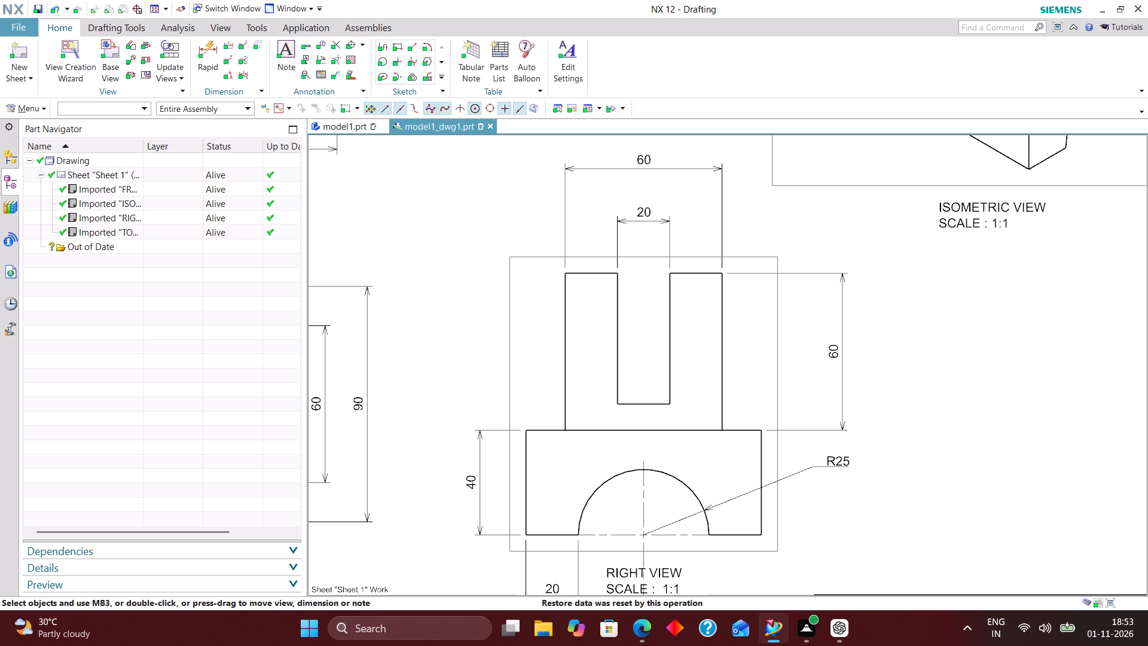
scroll(832, 390, "down", 2)
scroll(712, 511, "up", 4)
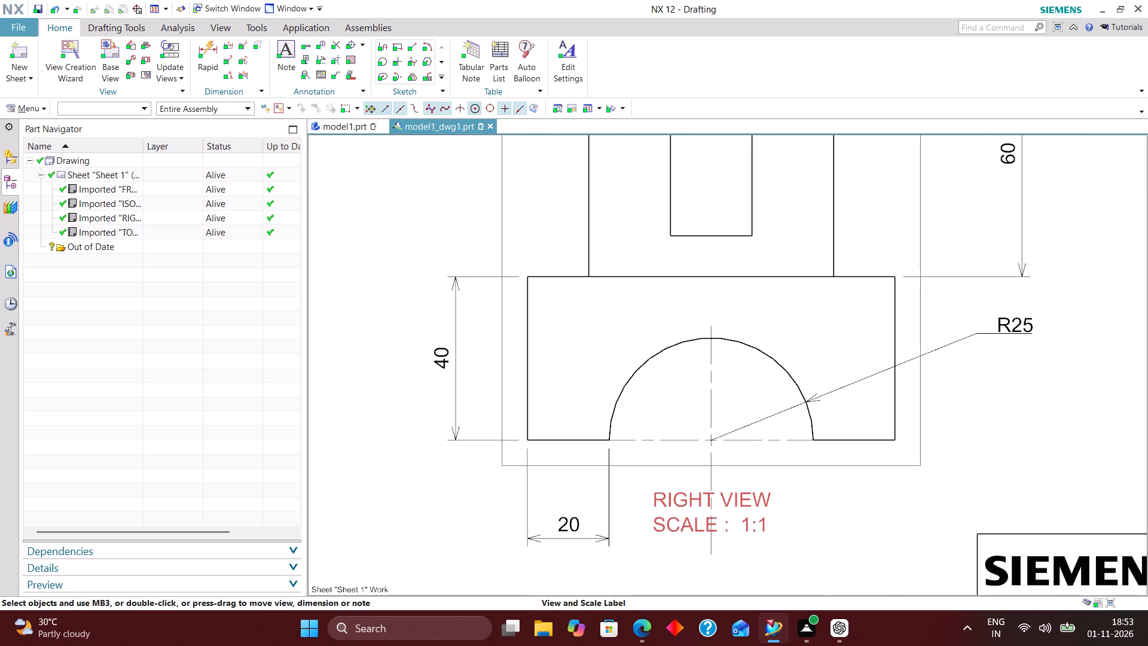
left_click_drag(705, 519, 784, 496)
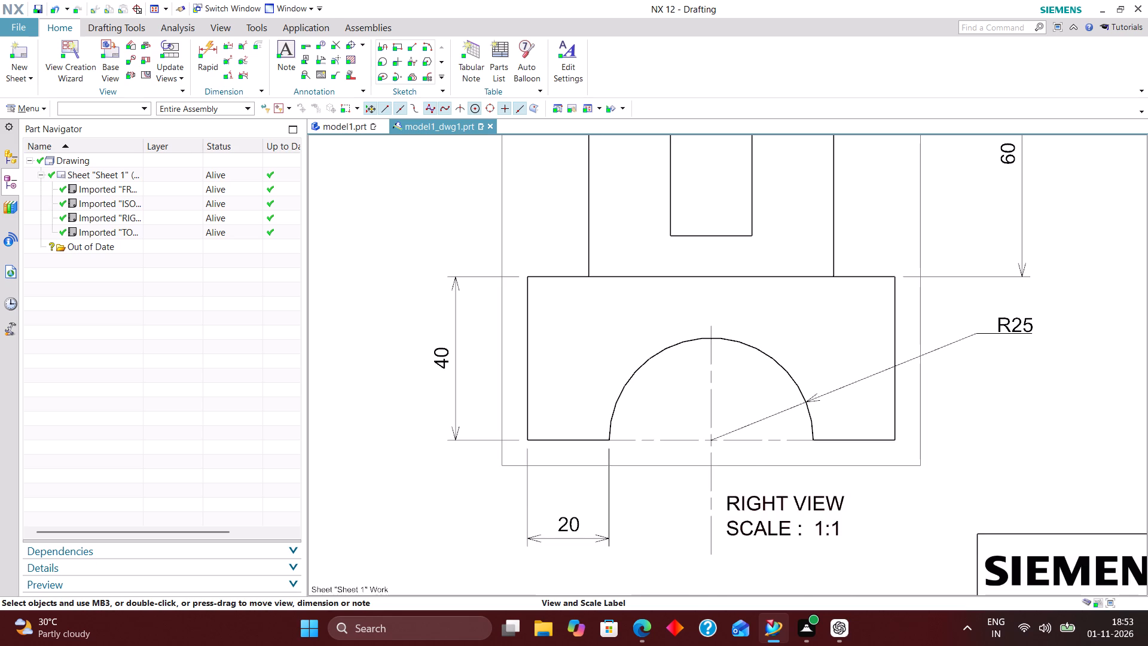
Move the front view's 40 mm base height dimension closer to the view outline.
scroll(515, 366, "down", 2)
scroll(438, 261, "down", 2)
scroll(422, 227, "up", 4)
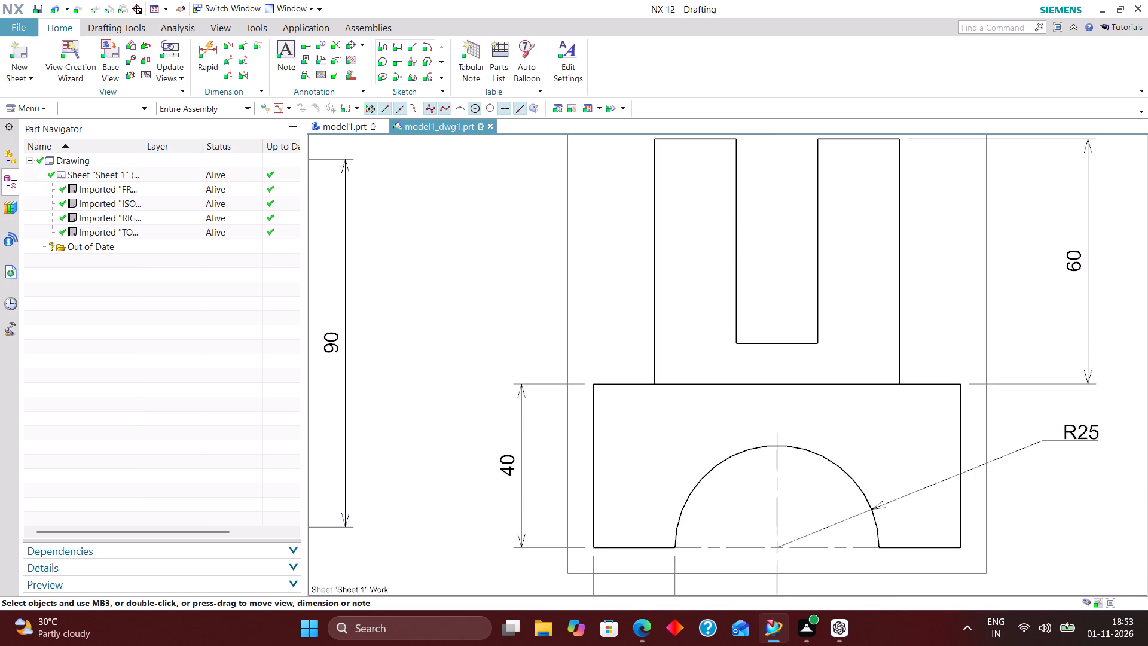
right_click_drag(456, 216, 429, 265)
scroll(732, 274, "up", 5)
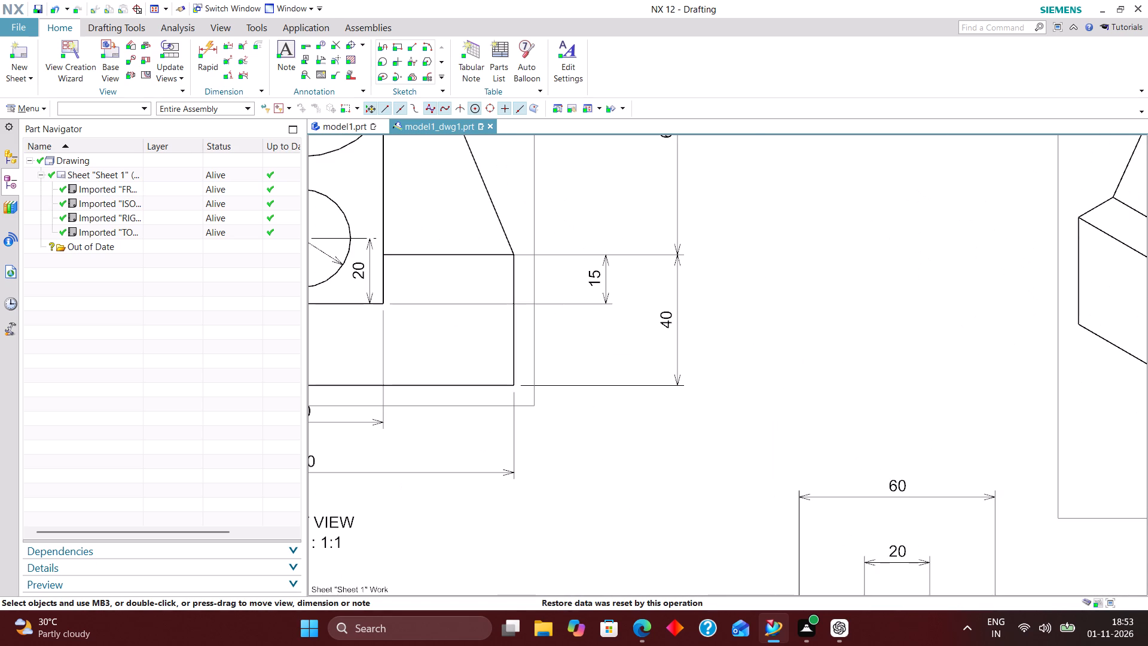
left_click_drag(667, 322, 654, 322)
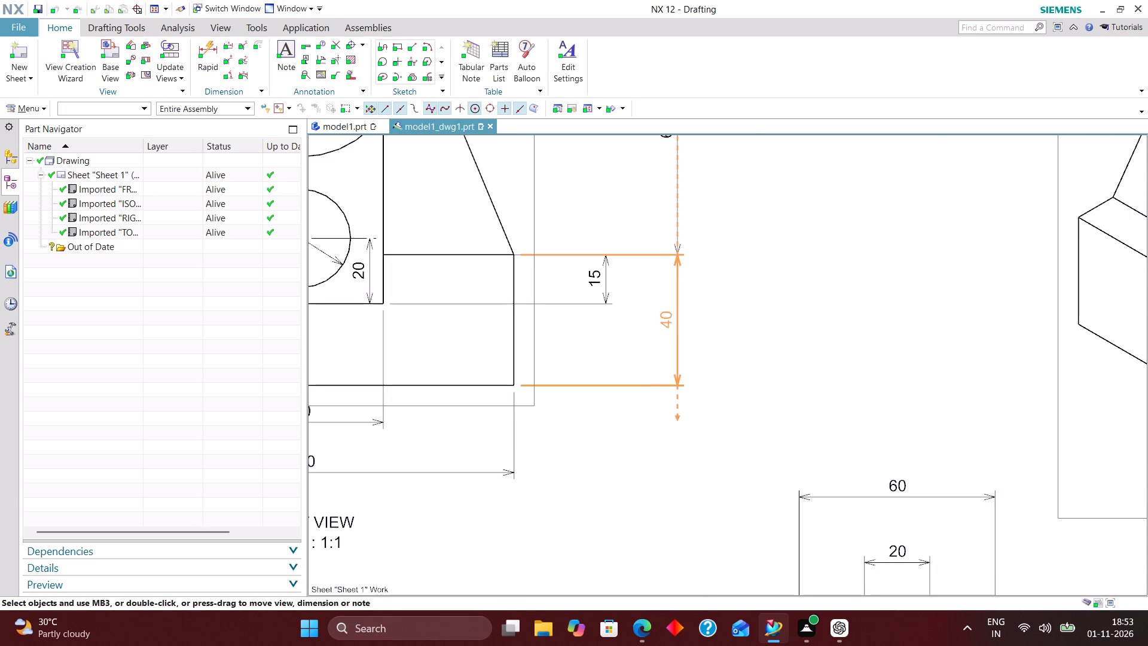
left_click_drag(654, 322, 645, 322)
Shift the text of the front view's 60 mm upper height dimension down to the middle of its dimension line.
scroll(702, 325, "down", 2)
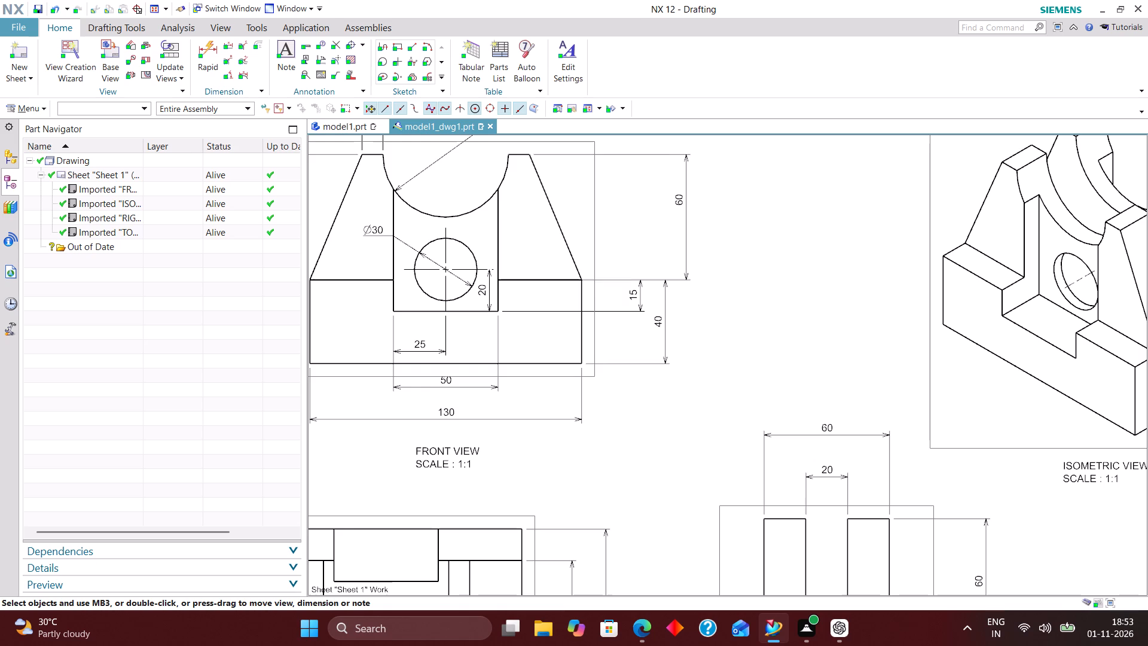
left_click_drag(680, 197, 674, 228)
scroll(732, 301, "down", 3)
scroll(731, 321, "up", 2)
right_click_drag(794, 261, 709, 330)
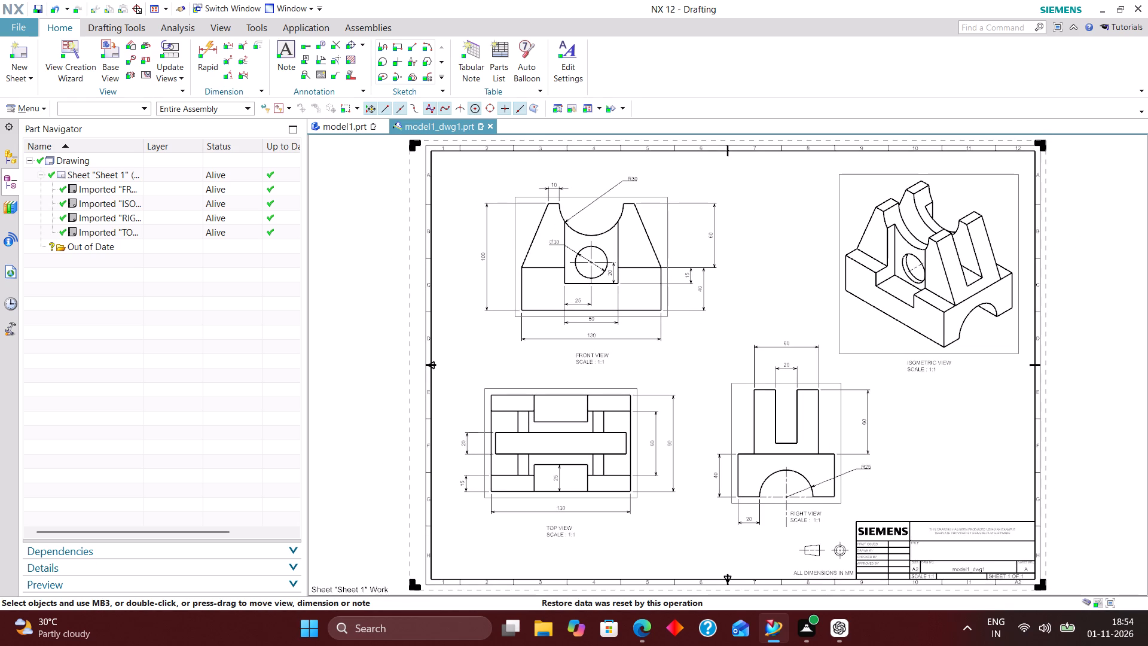
Examine the spacing of the front view's label and lower dimensions relative to the neighbouring views.
scroll(589, 358, "up", 2)
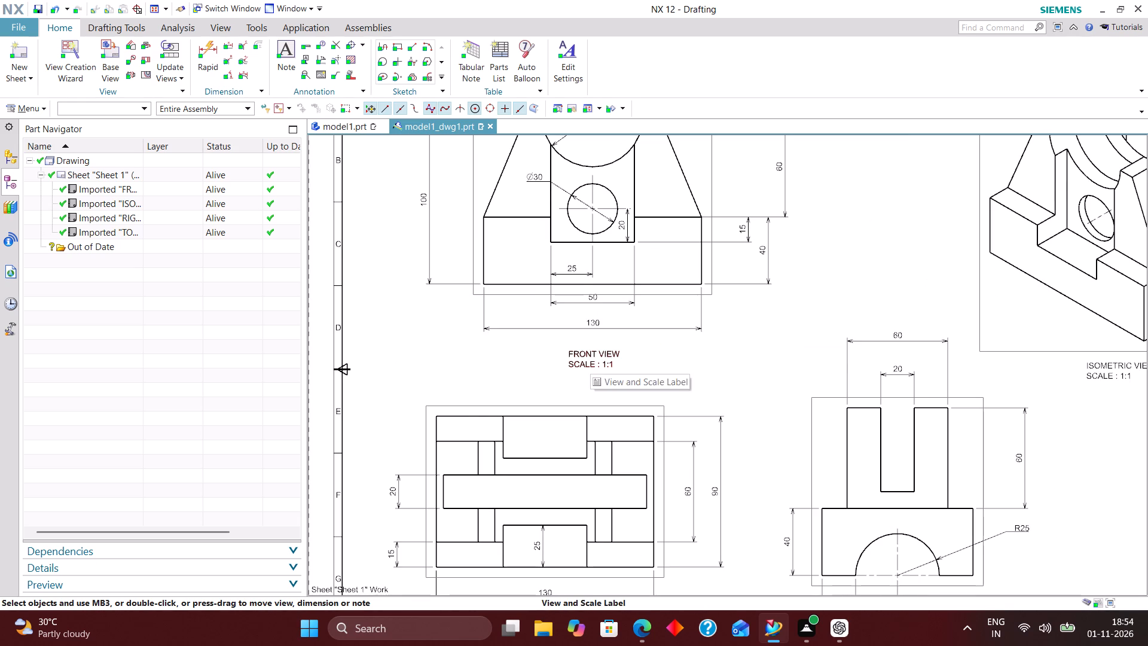
scroll(600, 315, "down", 3)
scroll(599, 323, "up", 4)
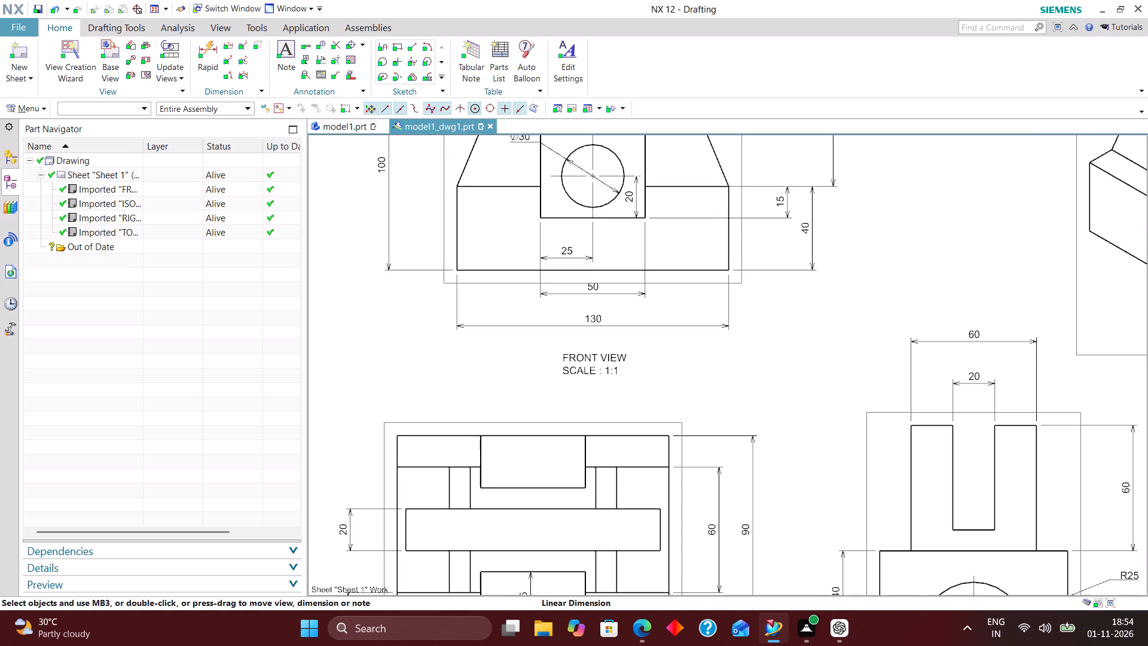
scroll(599, 323, "up", 2)
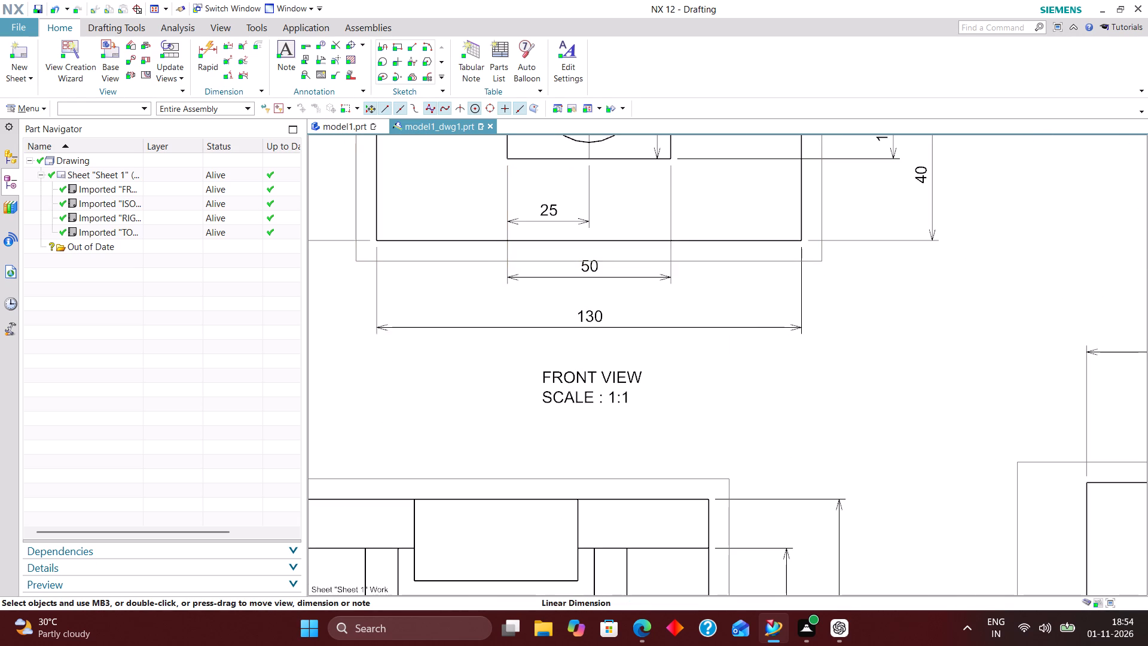
scroll(551, 302, "down", 2)
scroll(631, 321, "down", 2)
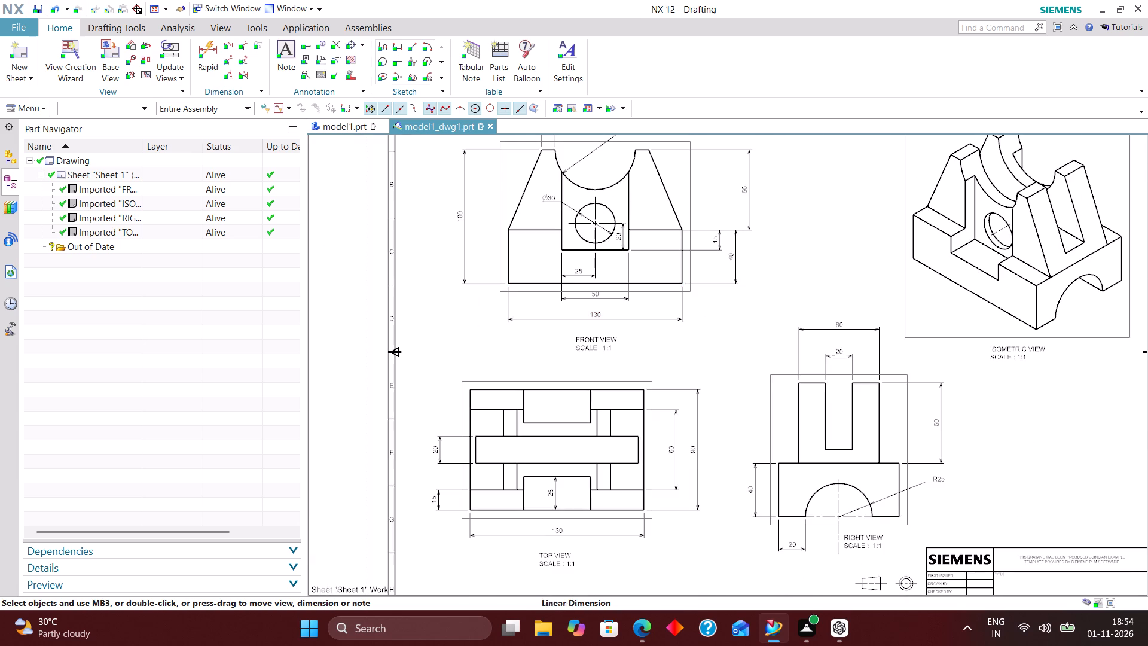
scroll(600, 348, "up", 3)
scroll(574, 339, "down", 3)
scroll(573, 344, "up", 2)
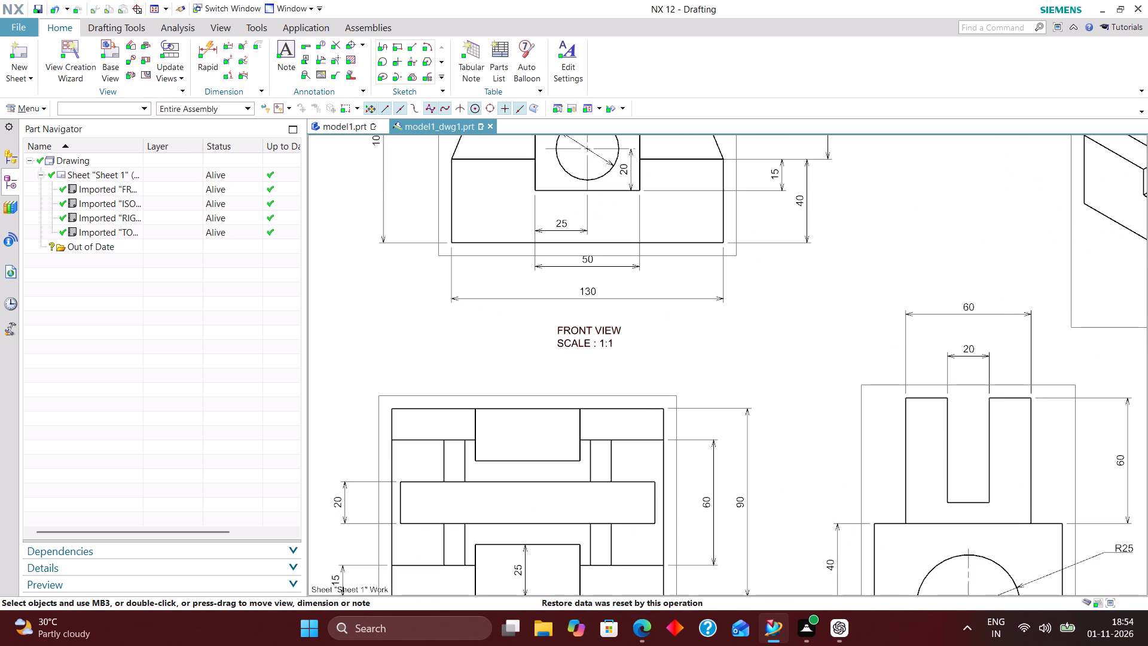
scroll(545, 337, "down", 2)
scroll(545, 337, "up", 2)
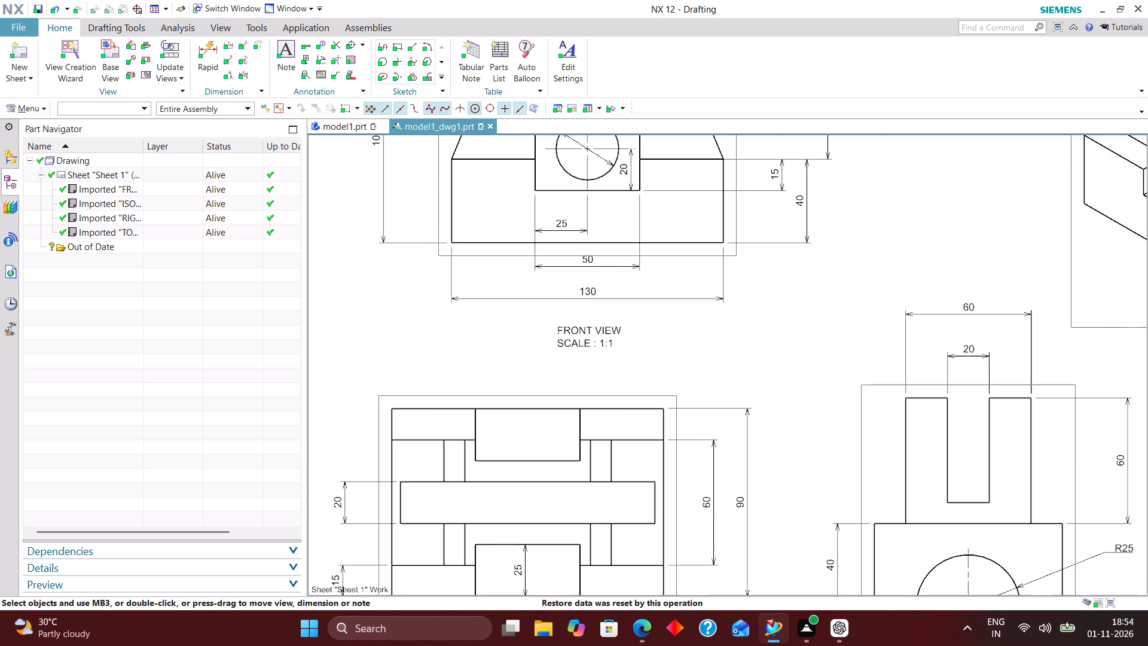
scroll(545, 337, "down", 3)
scroll(545, 337, "up", 5)
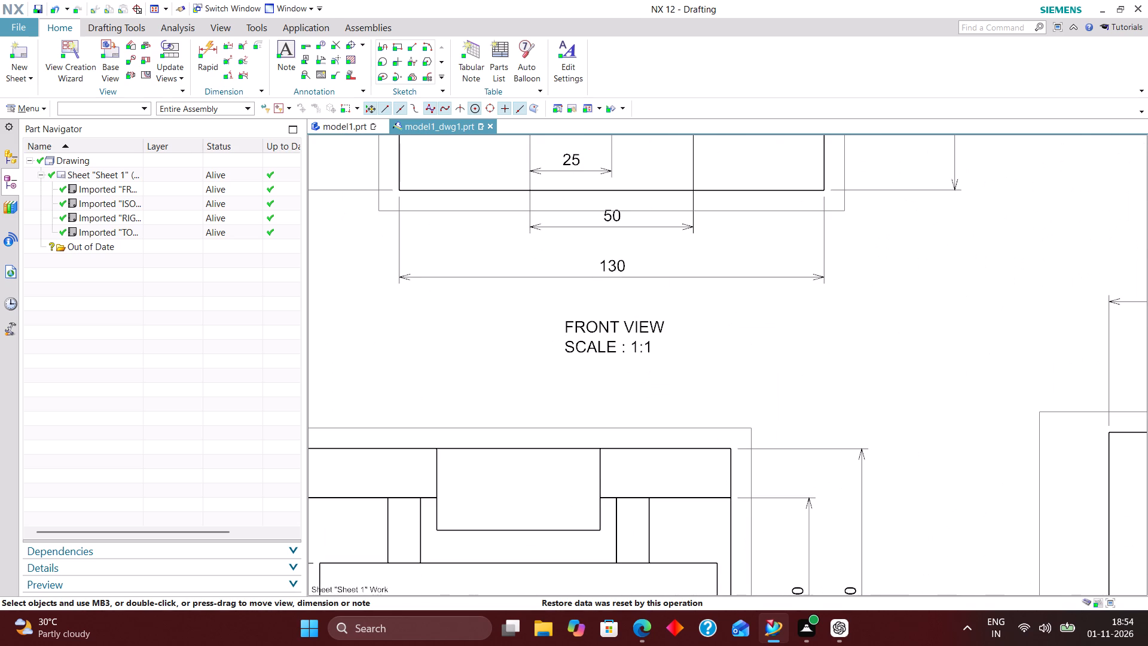
scroll(571, 324, "down", 3)
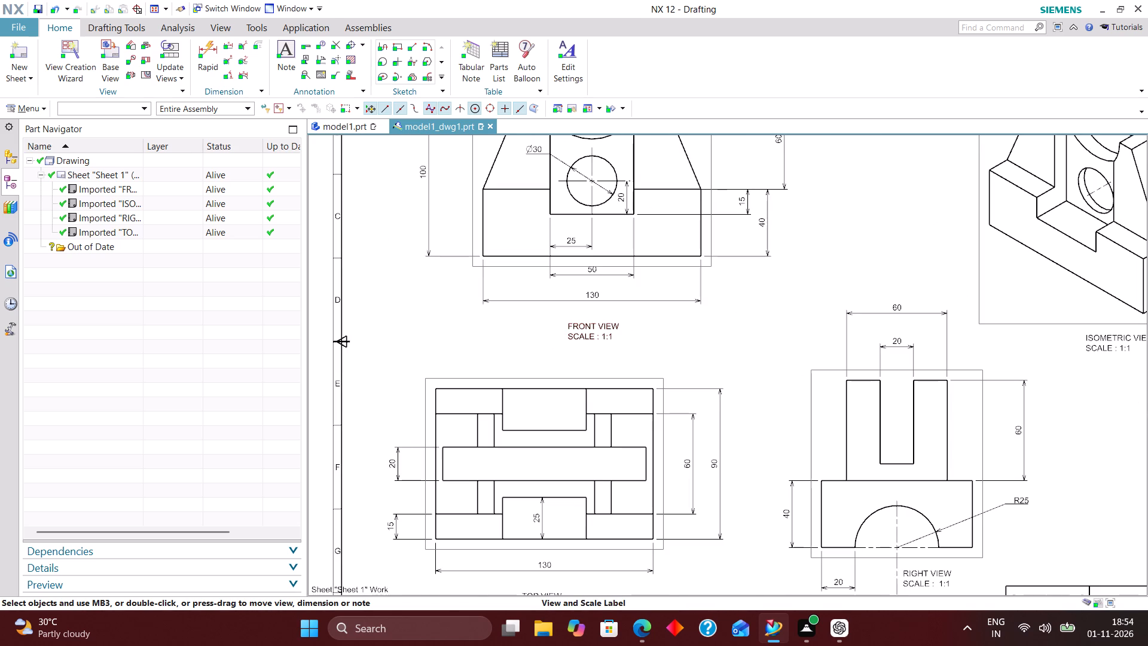
scroll(532, 348, "up", 1)
scroll(532, 348, "down", 2)
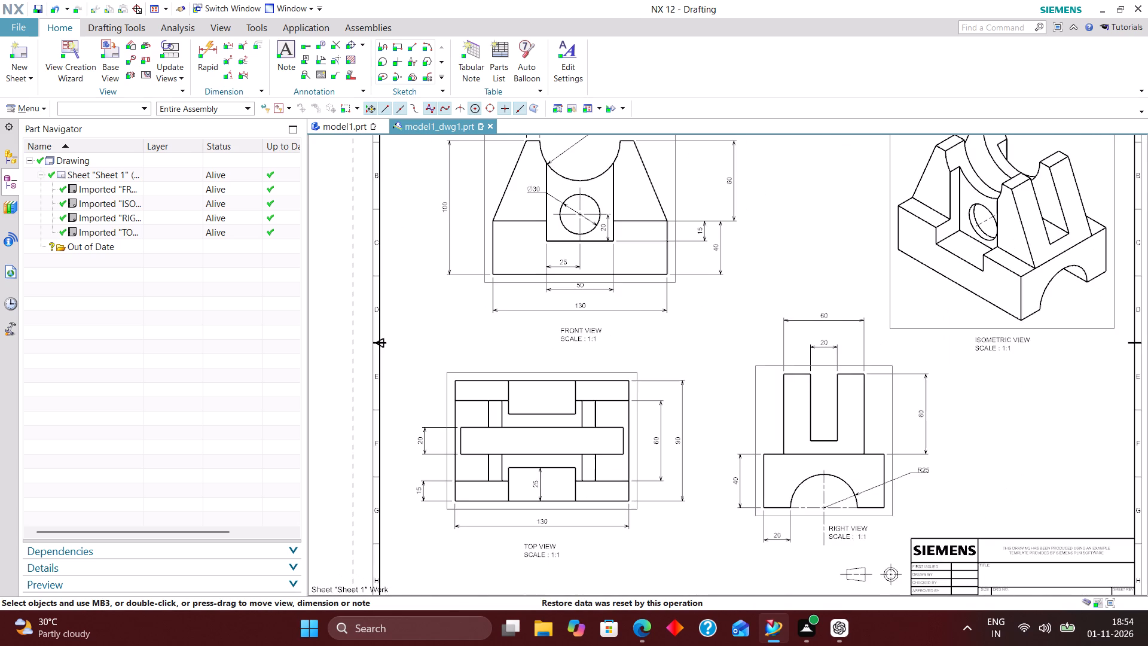
scroll(532, 348, "down", 1)
scroll(743, 241, "up", 2)
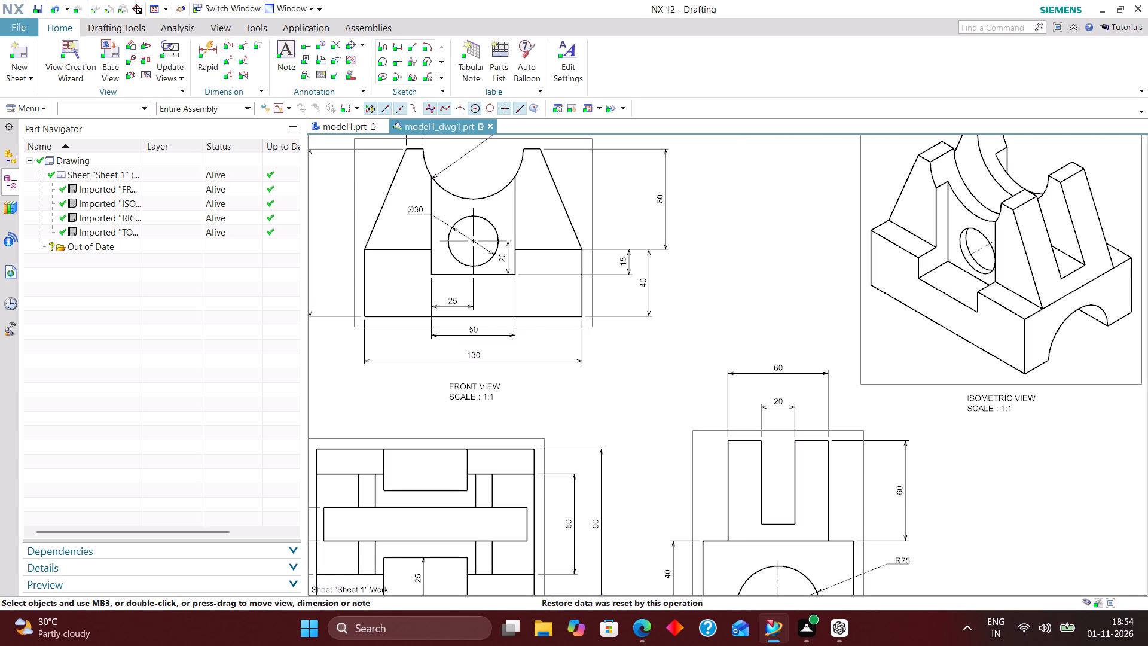
right_click_drag(752, 236, 668, 287)
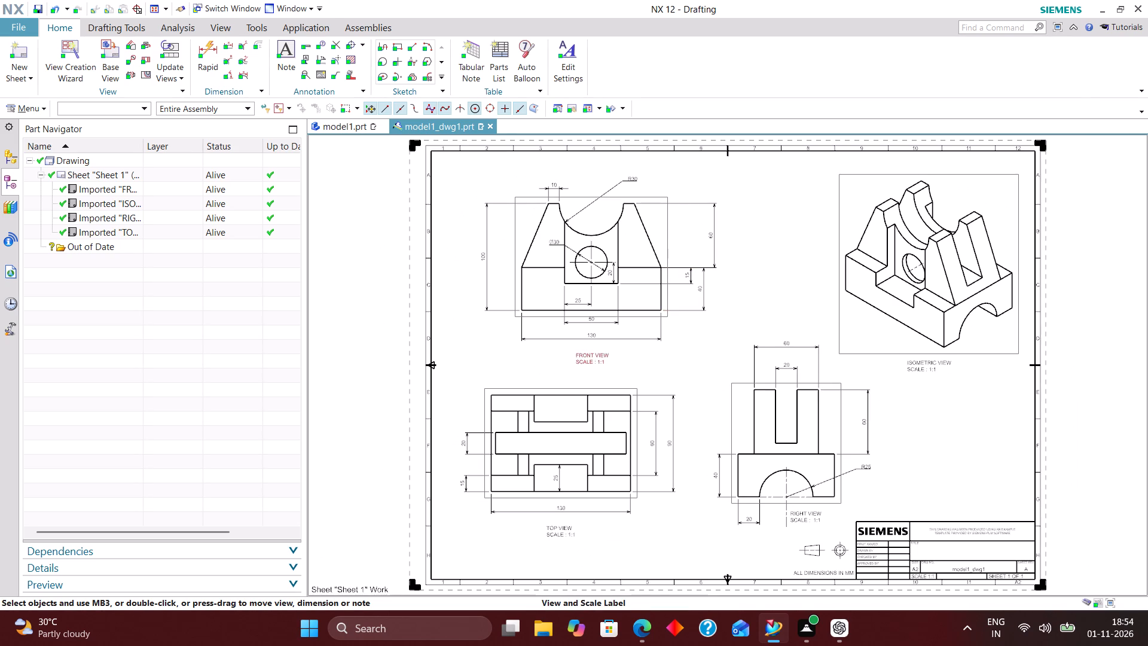
scroll(593, 355, "up", 2)
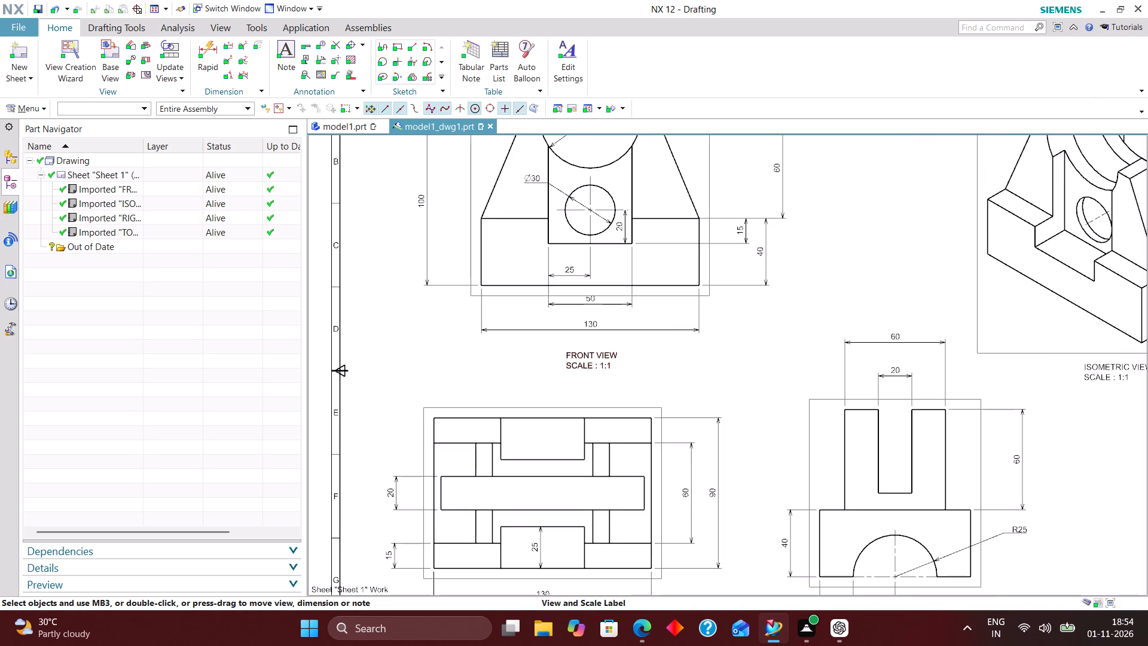
scroll(477, 336, "down", 1)
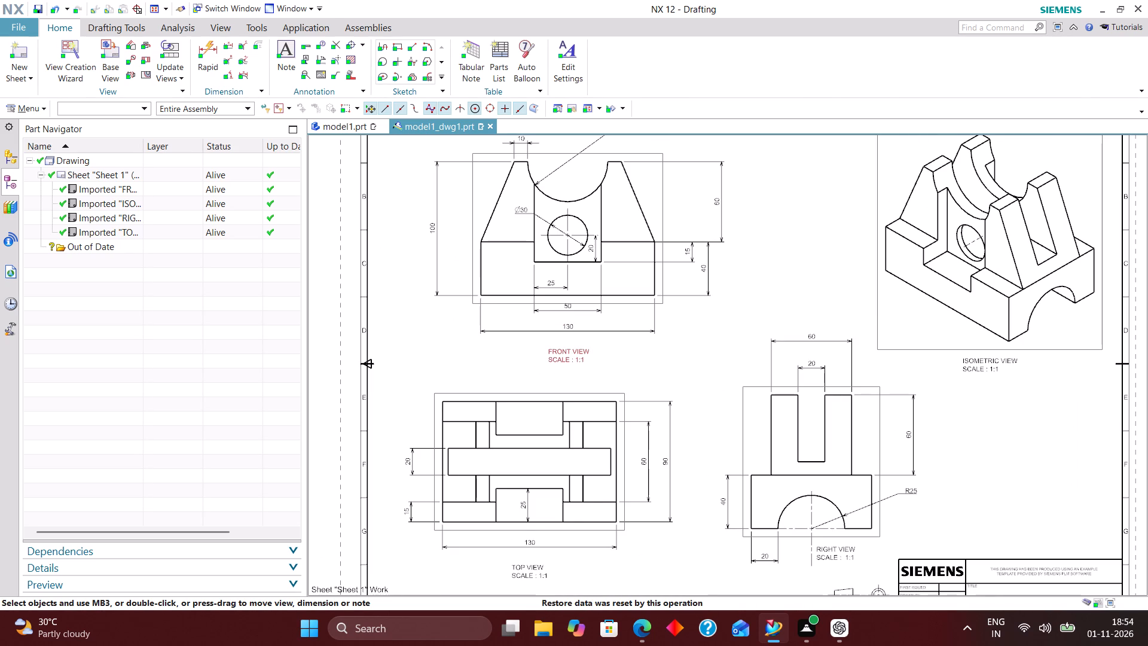
scroll(554, 377, "down", 1)
scroll(651, 370, "up", 3)
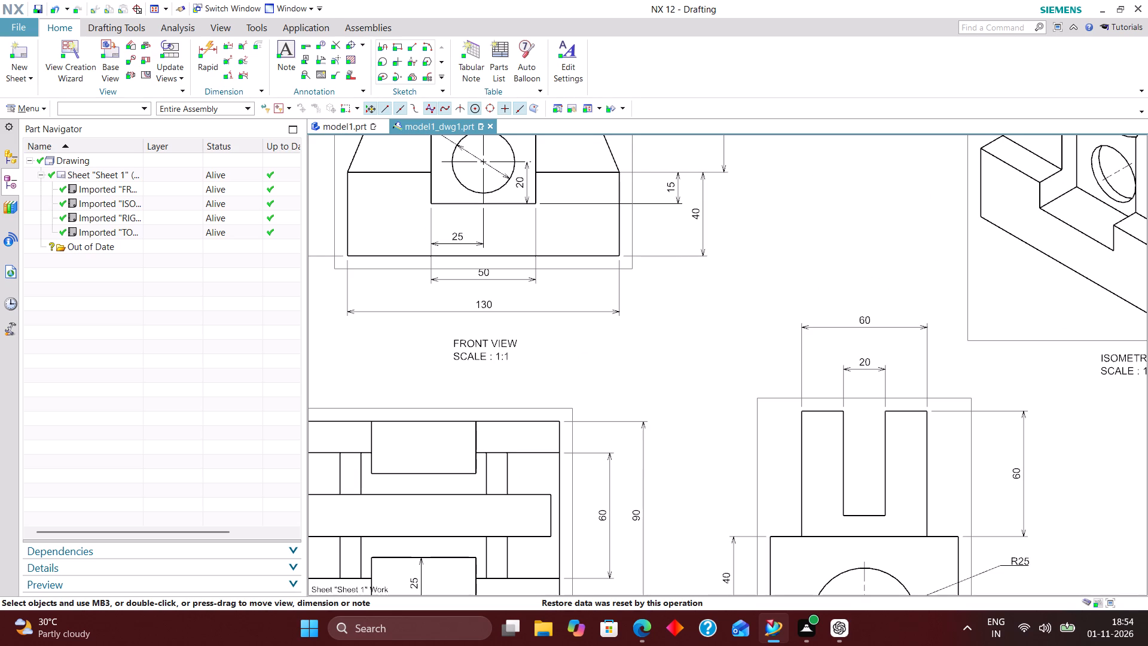
right_click_drag(734, 271, 625, 407)
Move the front view's 50 mm slot width dimension slightly farther below the base, clear of the view border.
scroll(600, 346, "up", 3)
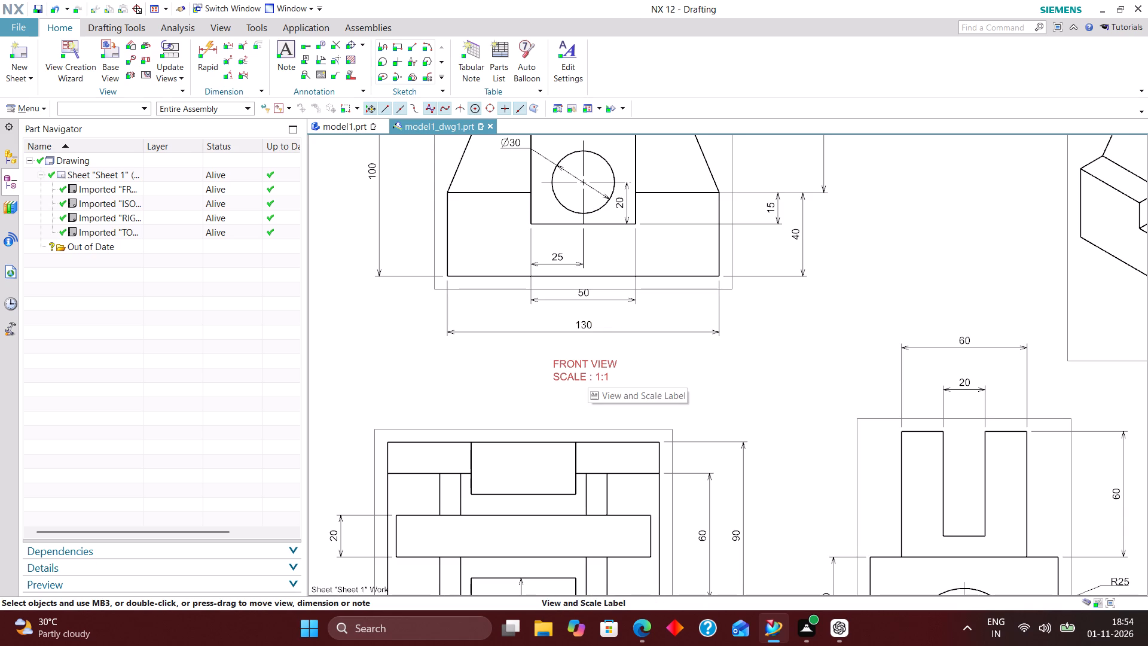
scroll(527, 307, "down", 2)
scroll(556, 281, "up", 5)
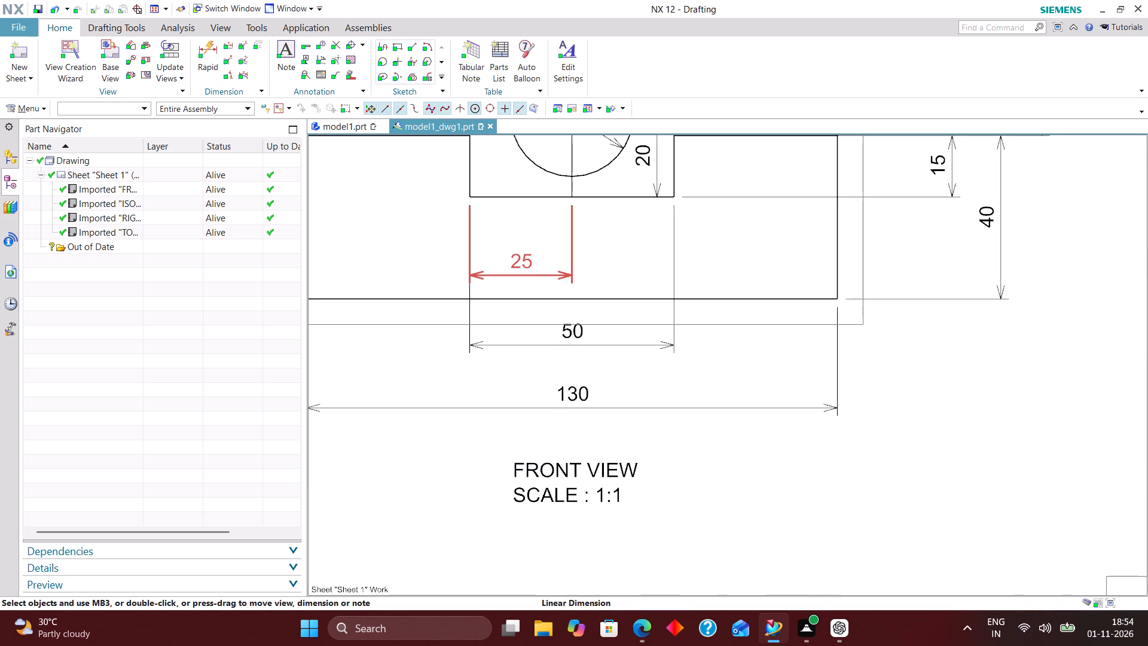
left_click_drag(578, 336, 571, 342)
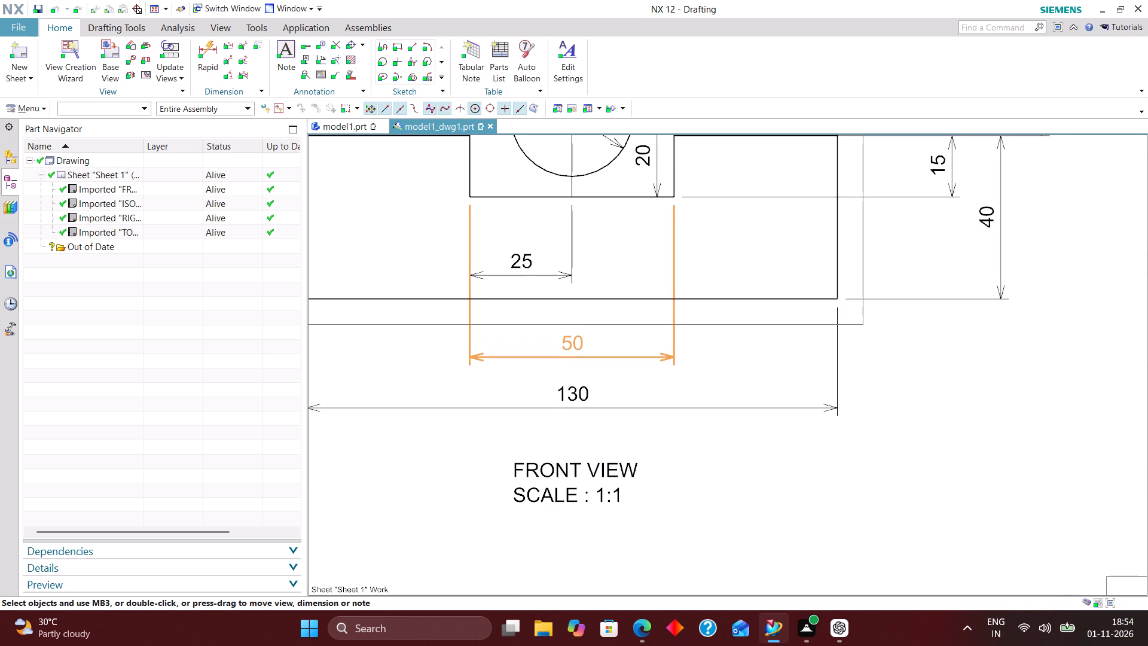
left_click_drag(571, 342, 571, 340)
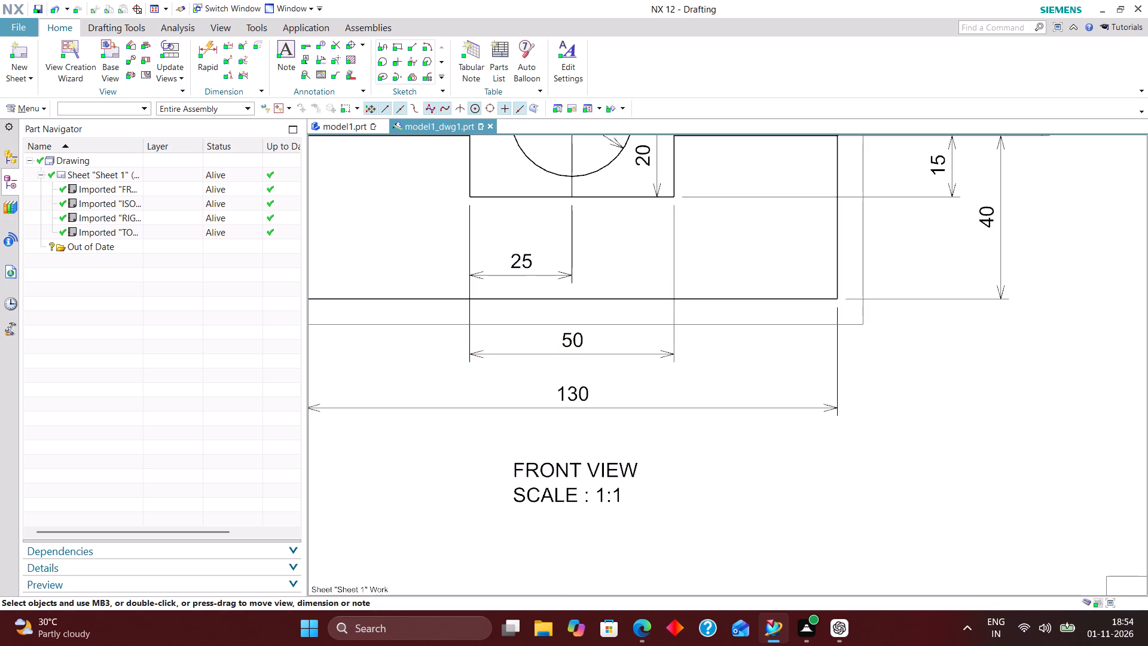
Review the dimension and label spacing in the front and right views and the overall sheet layout.
scroll(552, 343, "down", 3)
scroll(555, 416, "down", 1)
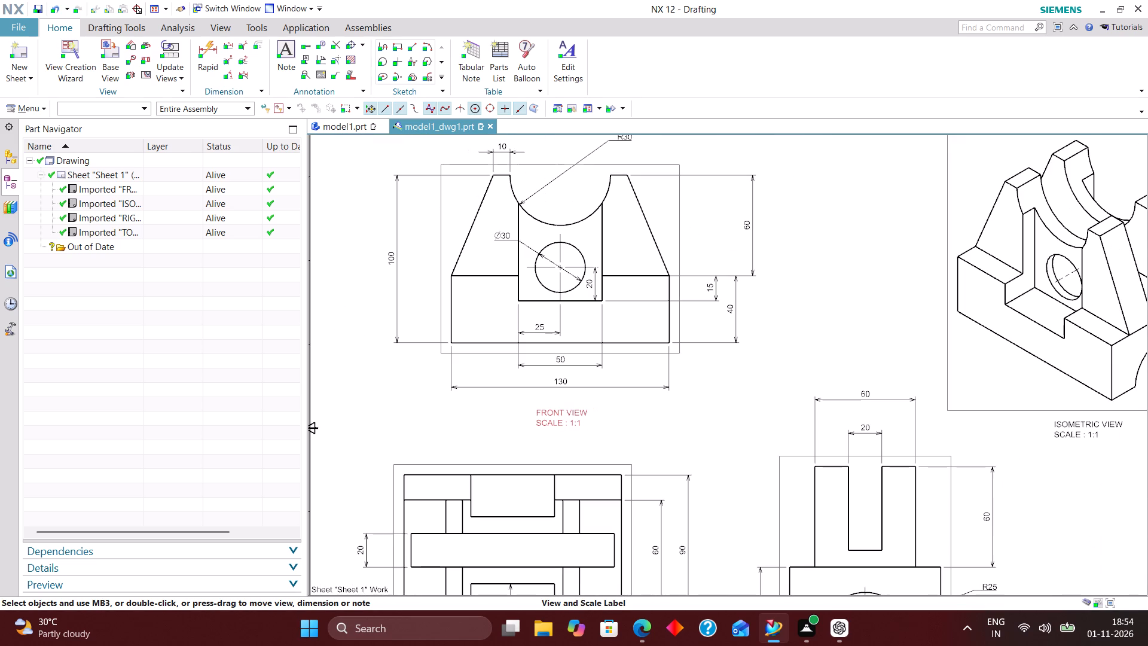
scroll(528, 413, "down", 1)
scroll(724, 362, "up", 1)
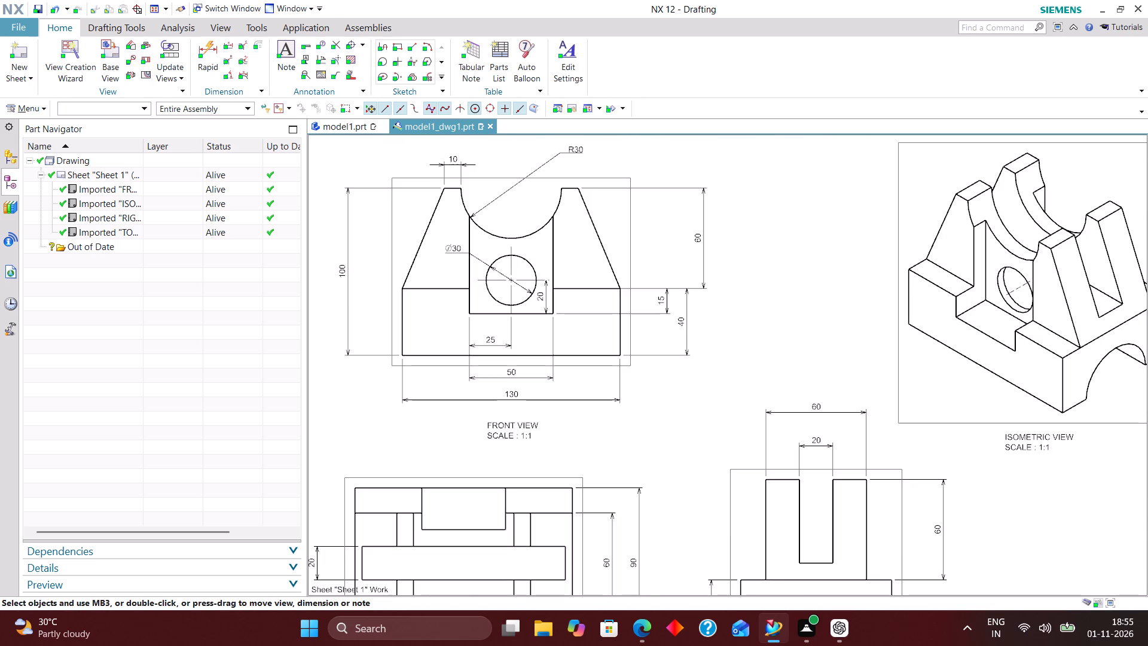
right_click_drag(786, 265, 716, 351)
scroll(626, 324, "up", 3)
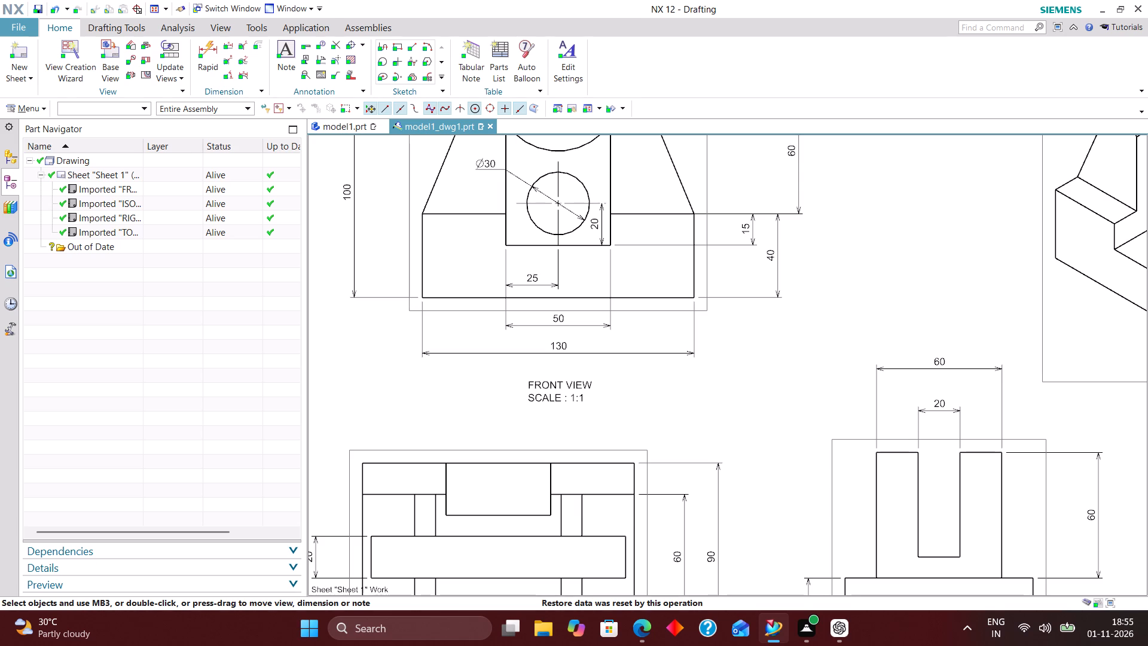
scroll(564, 347, "up", 2)
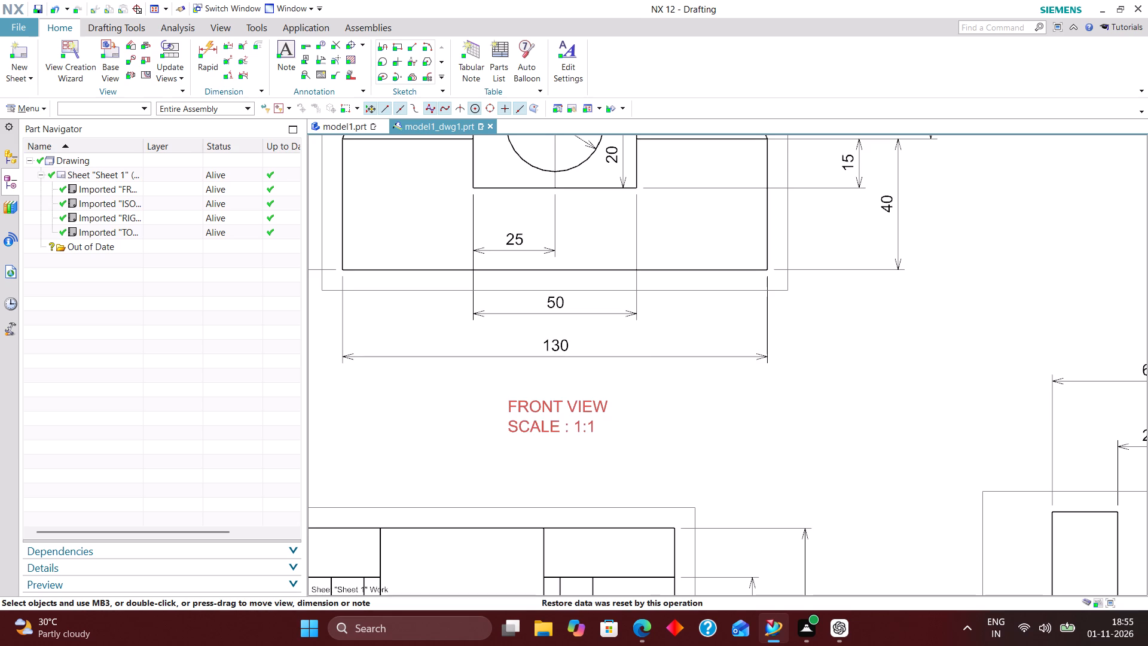
scroll(548, 368, "down", 3)
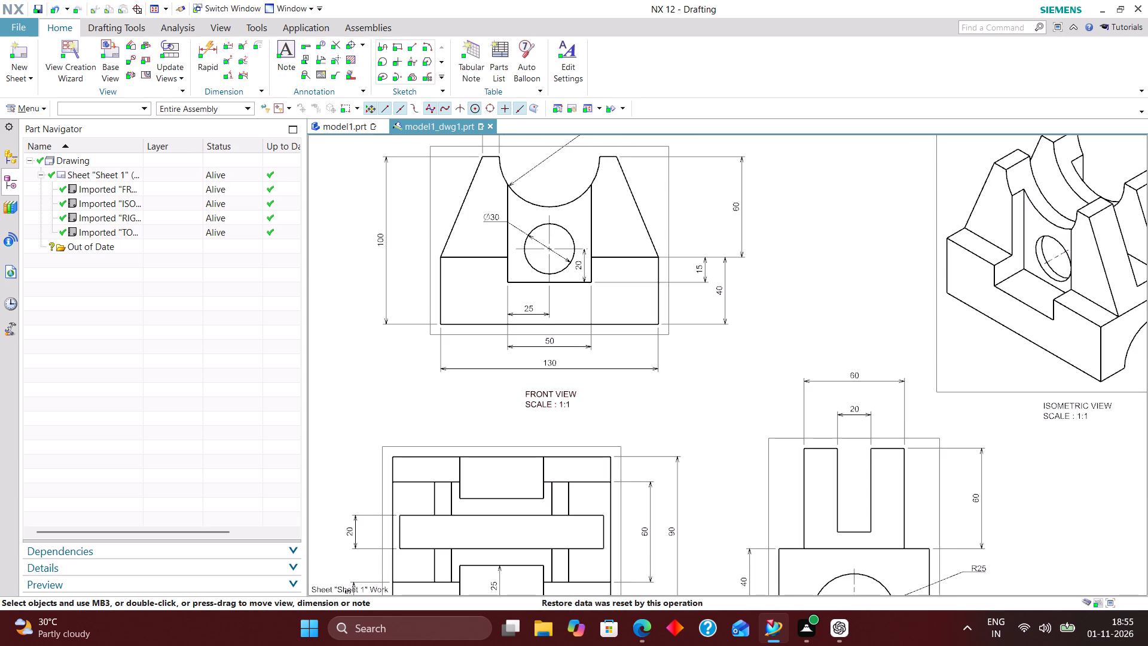
scroll(737, 260, "up", 3)
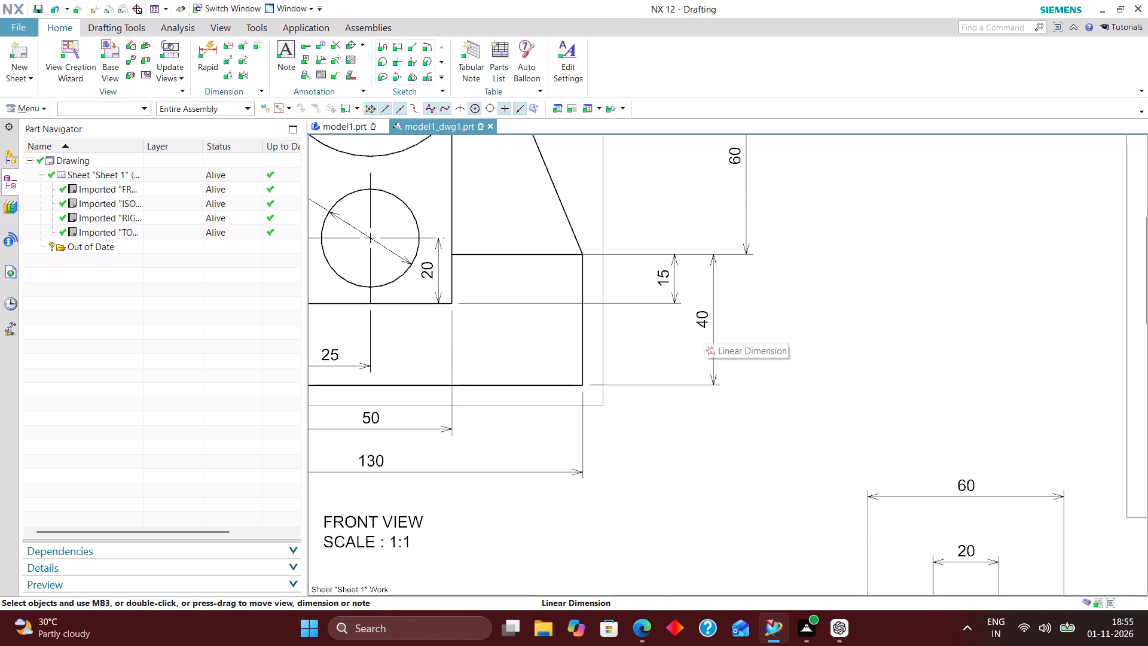
scroll(729, 331, "down", 2)
right_click_drag(813, 292, 768, 398)
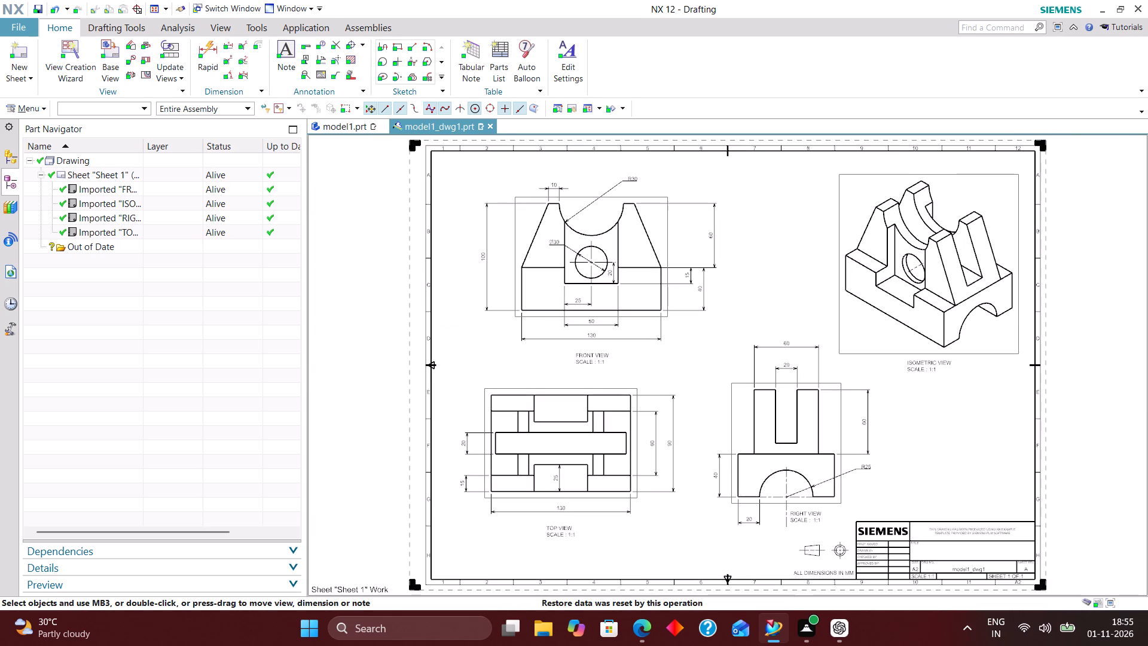
scroll(850, 559, "up", 1)
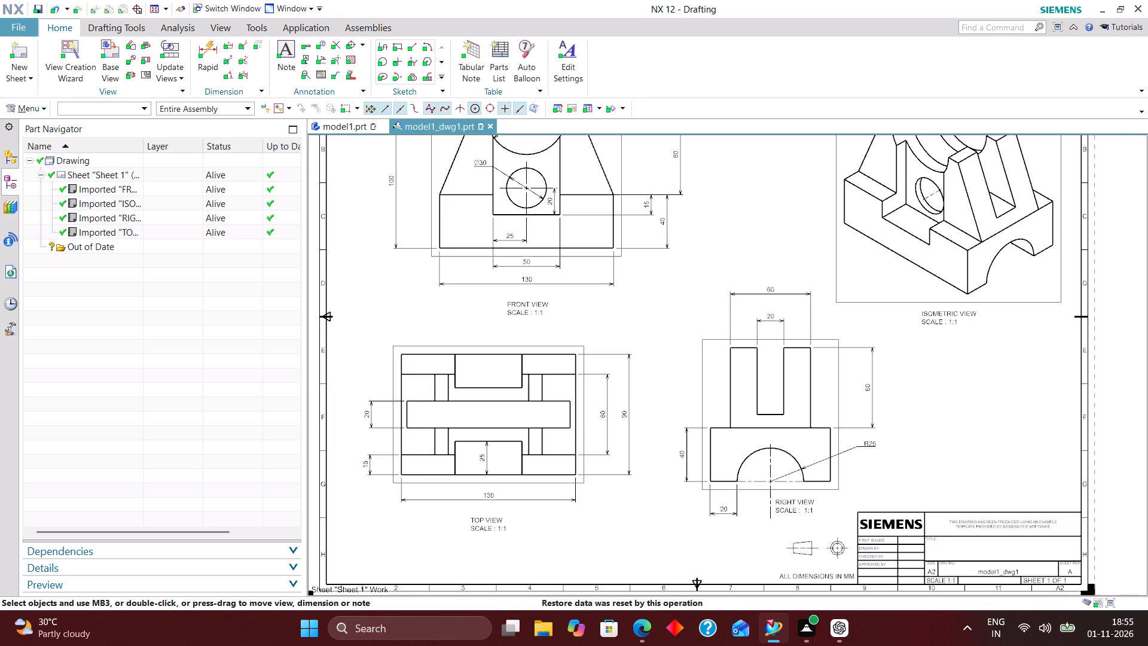
scroll(651, 438, "down", 2)
scroll(655, 419, "up", 4)
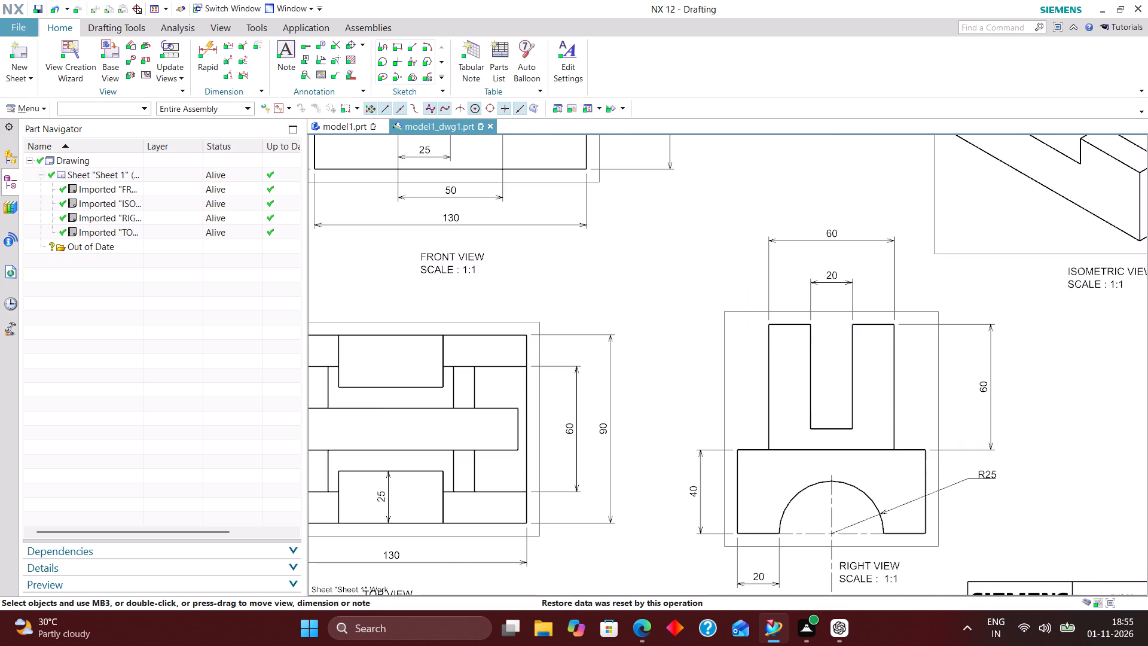
right_click_drag(679, 260, 645, 346)
right_click_drag(672, 262, 610, 313)
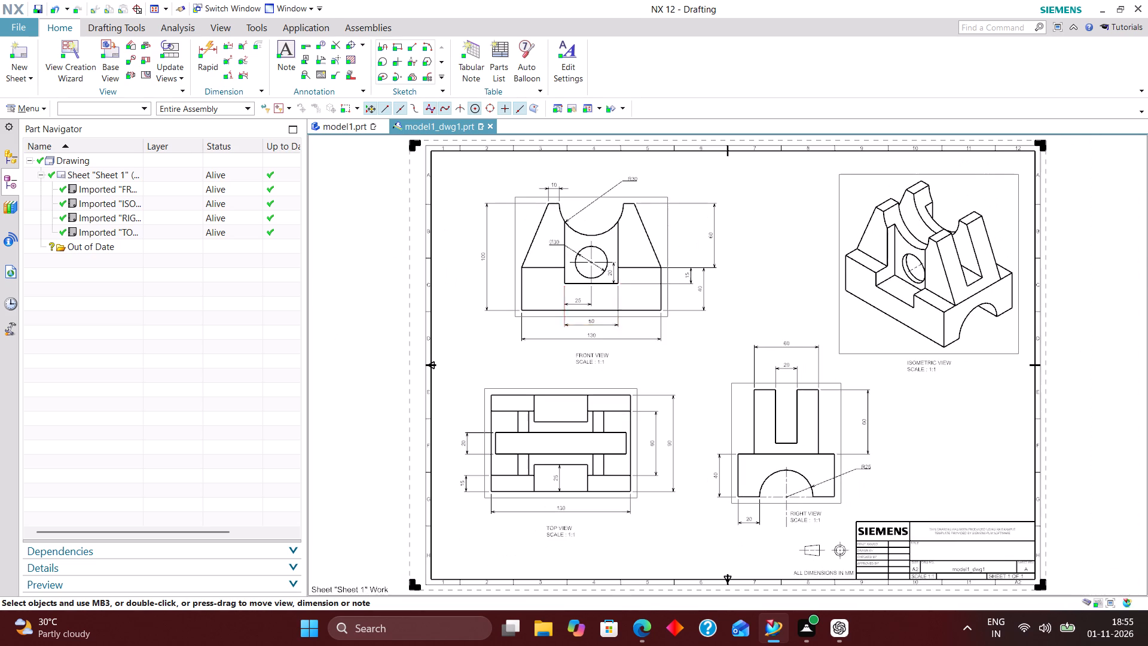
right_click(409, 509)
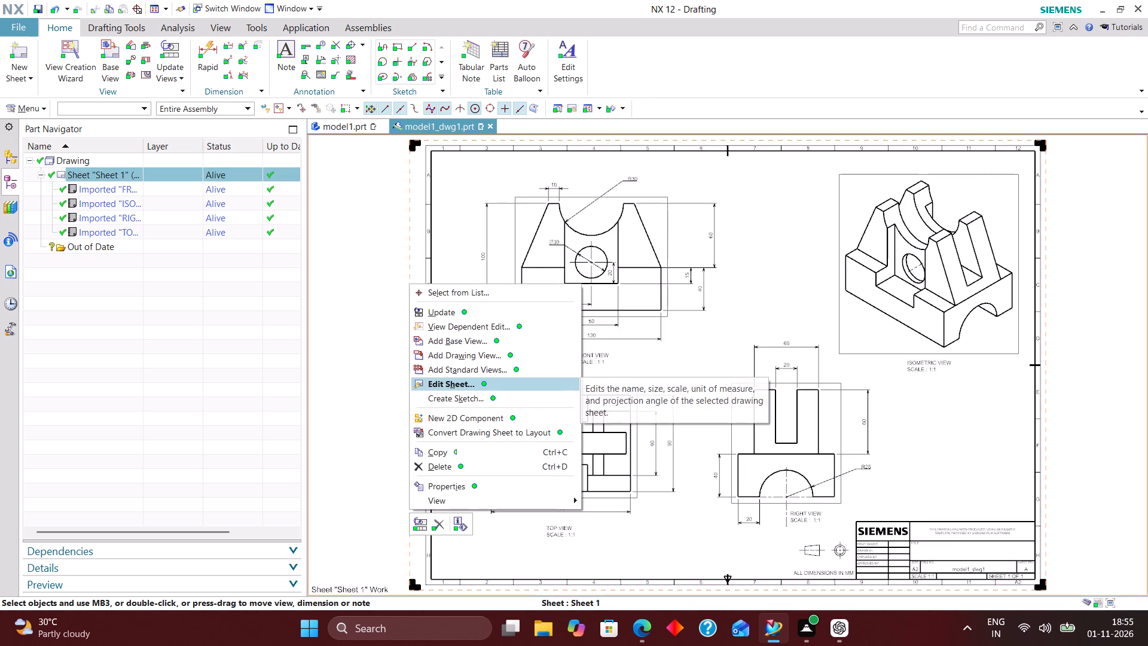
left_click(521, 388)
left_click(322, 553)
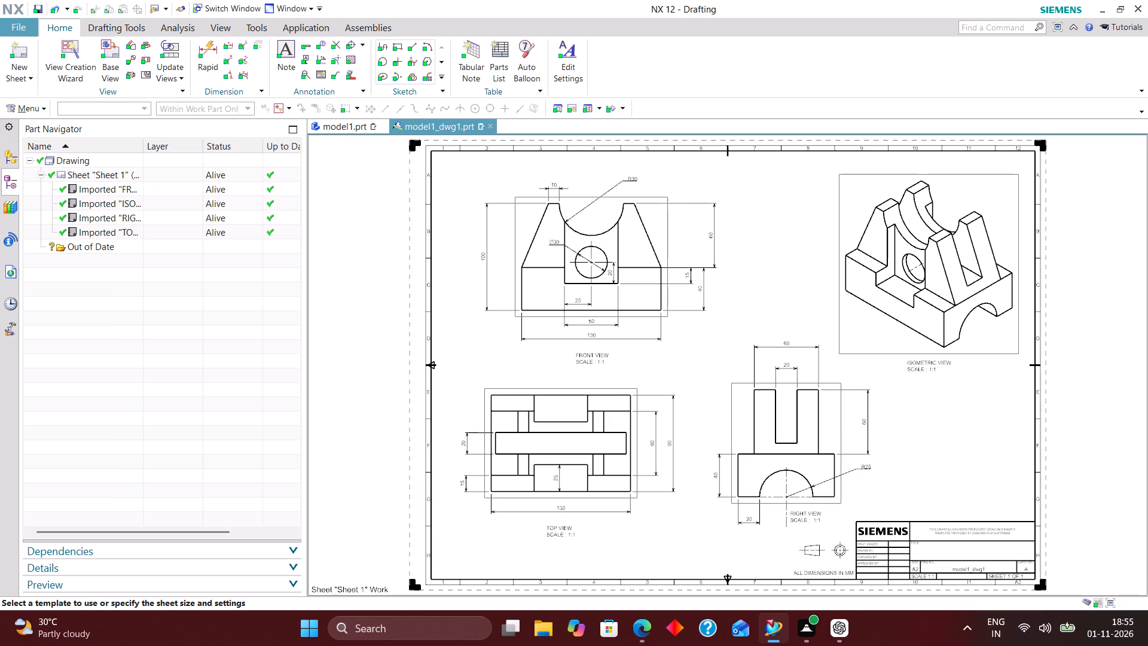
Make layer 256, which holds the sheet border and title block, selectable in the layer settings.
scroll(849, 547, "up", 4)
scroll(715, 450, "down", 3)
scroll(801, 516, "up", 6)
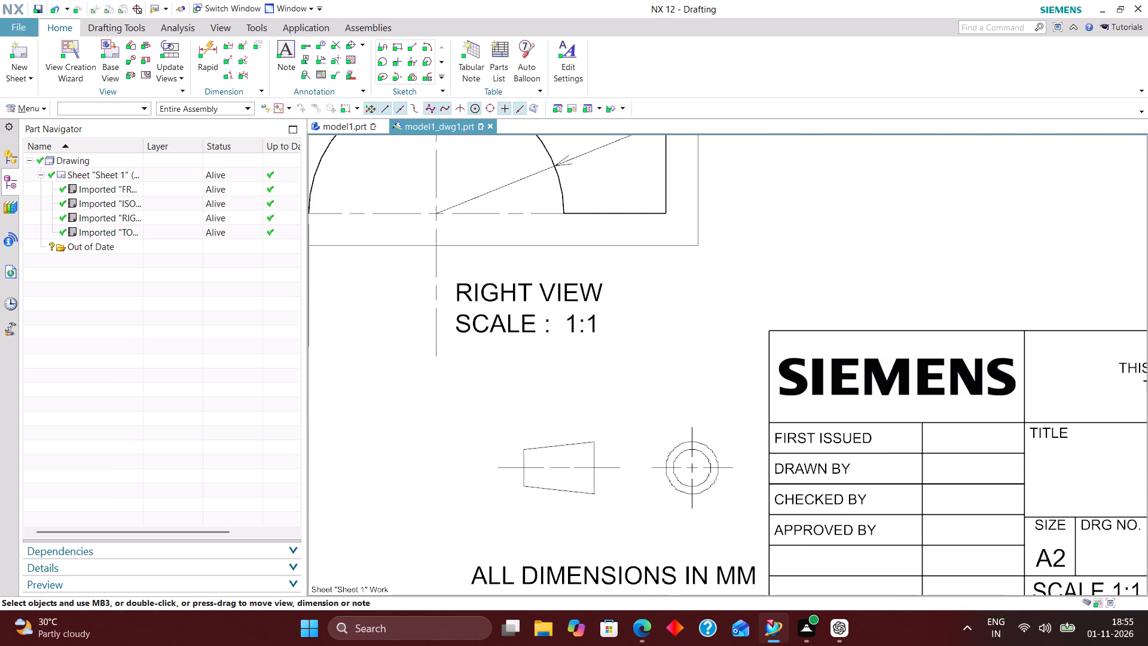
key("ctrl+Left")
key("ctrl+l")
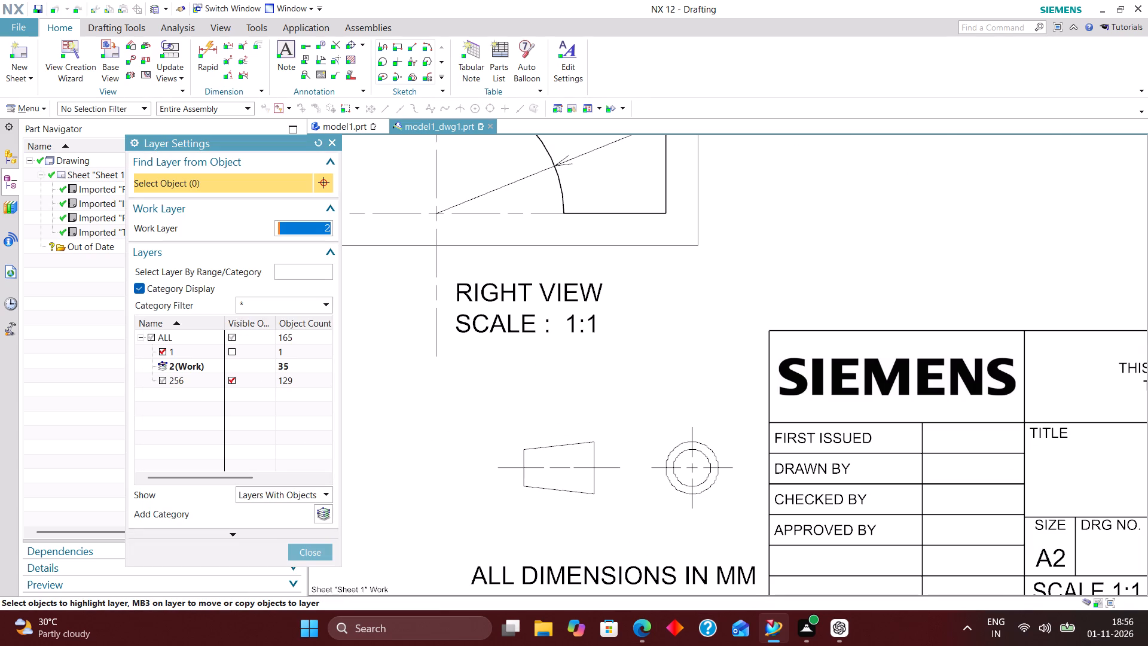
left_click(162, 381)
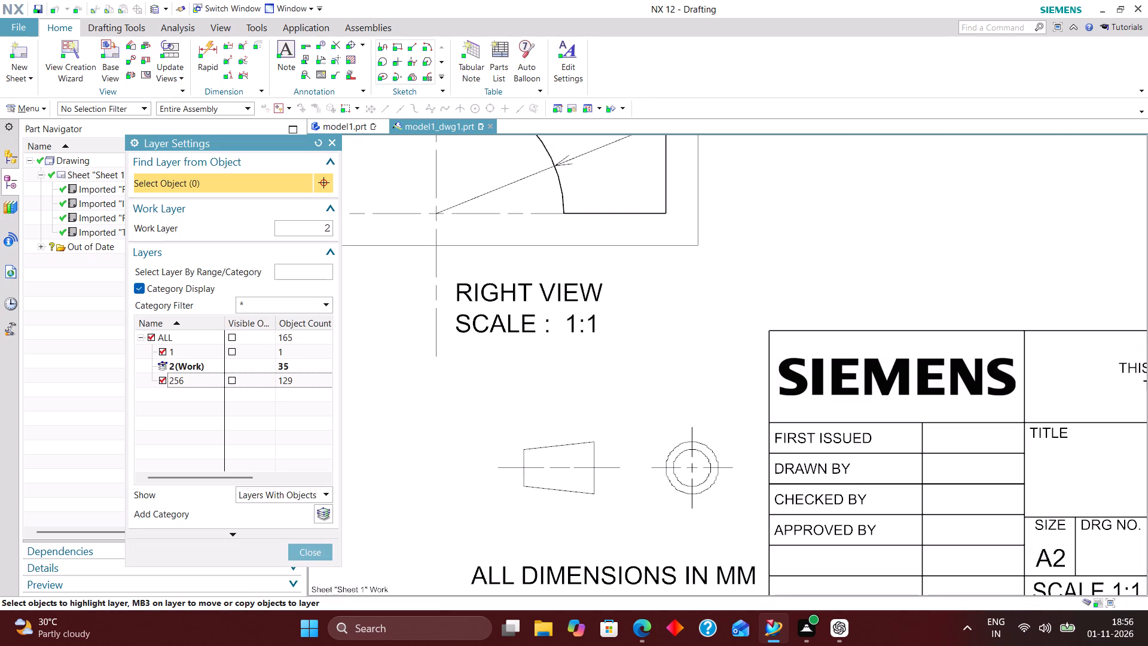
left_click(309, 546)
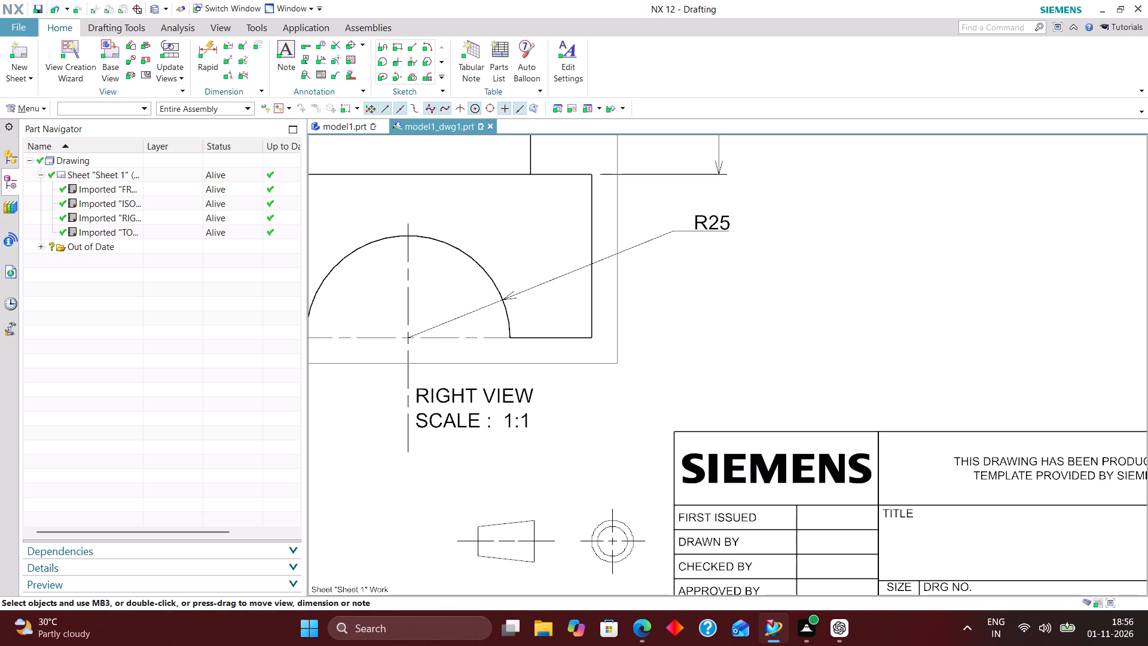
Populate the title block with issue date 1-11-2026, the drafter's name, XXX for checked and approved, and a MATERIAL row reading STEEL.
scroll(628, 416, "down", 2)
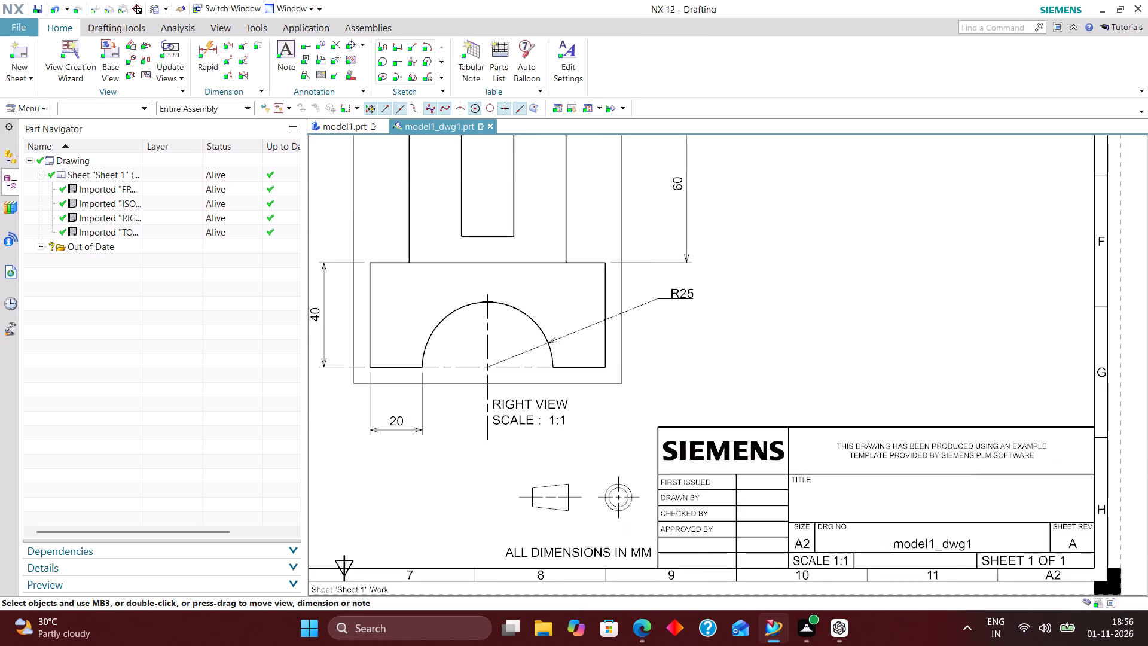
scroll(670, 412, "up", 3)
scroll(724, 334, "down", 2)
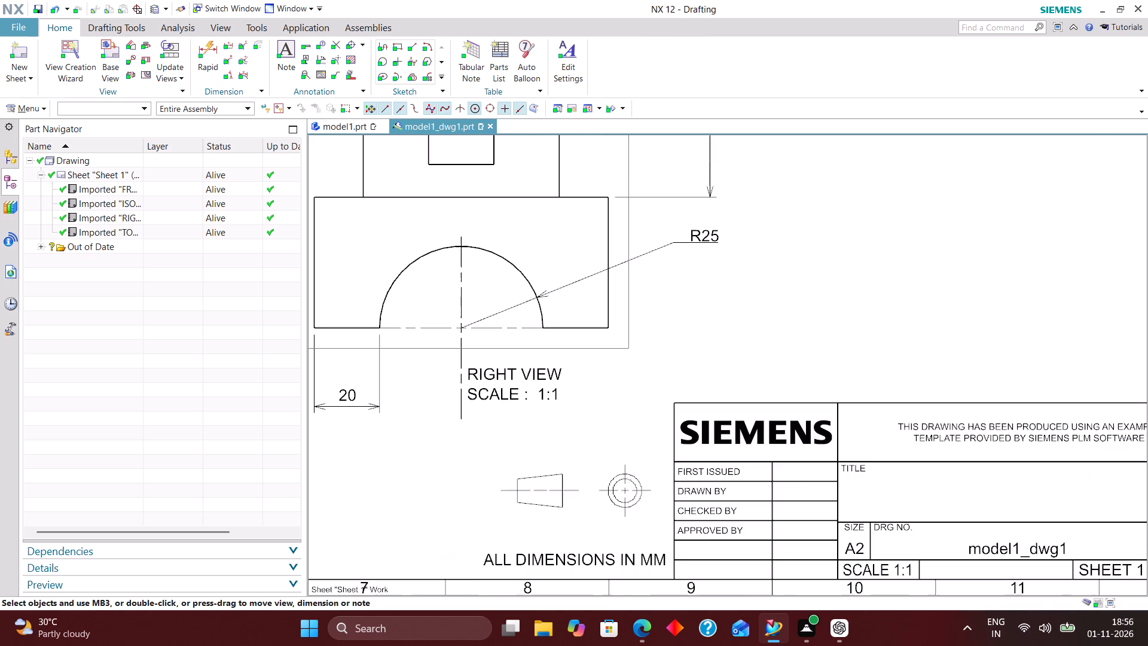
right_click(665, 487)
left_click(740, 354)
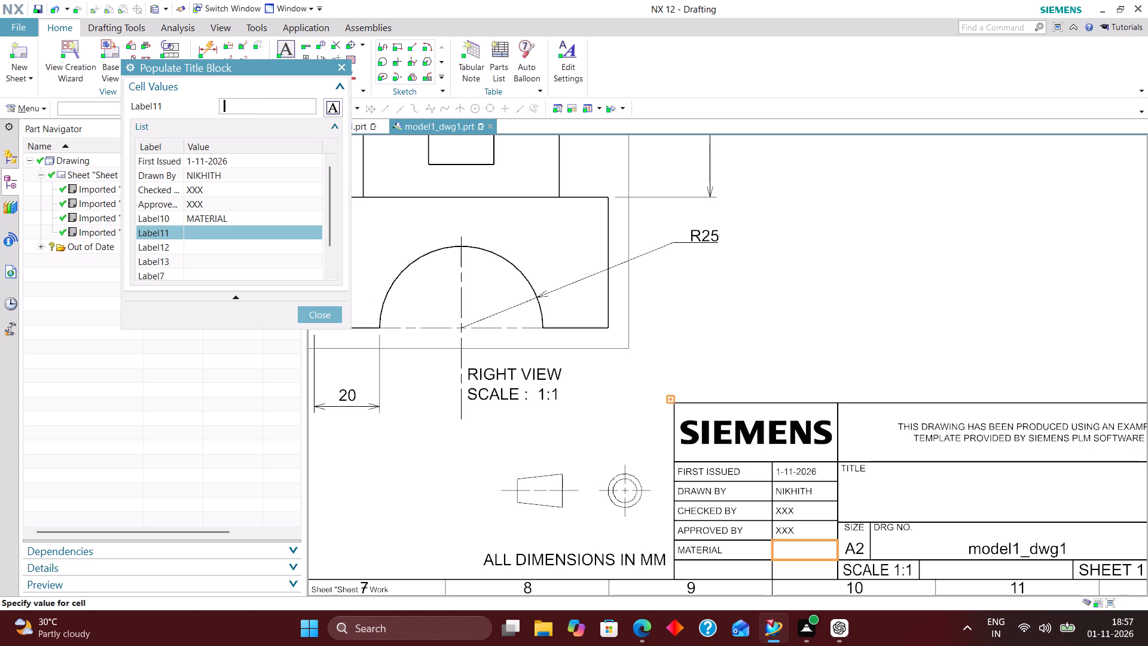
type("STEE")
key("l")
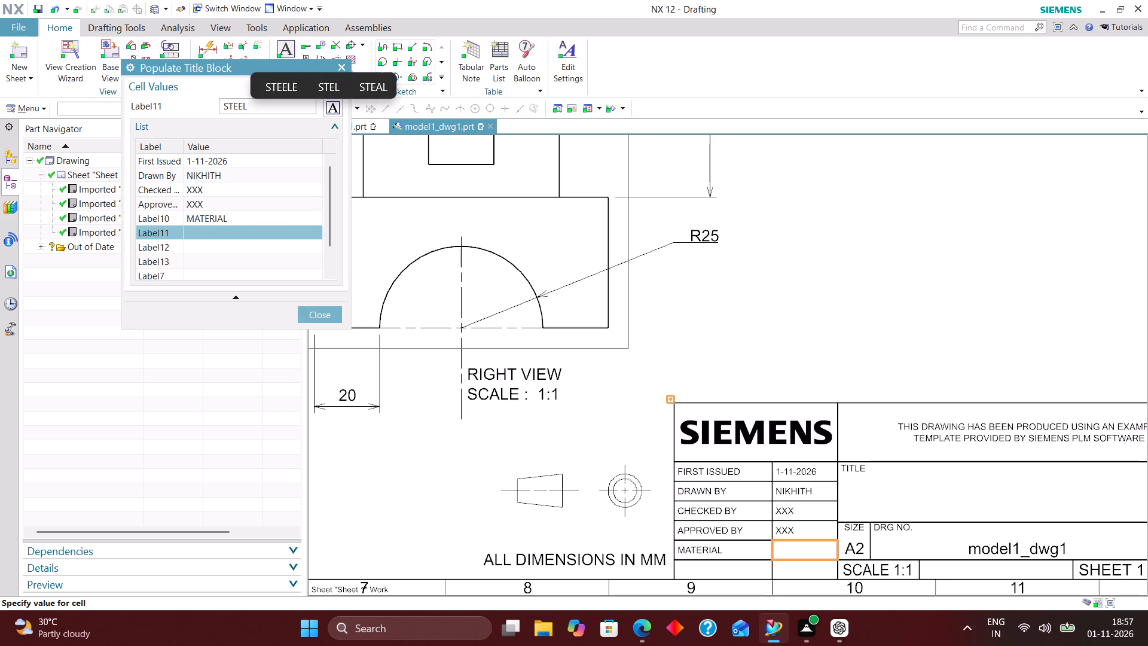
key("Return")
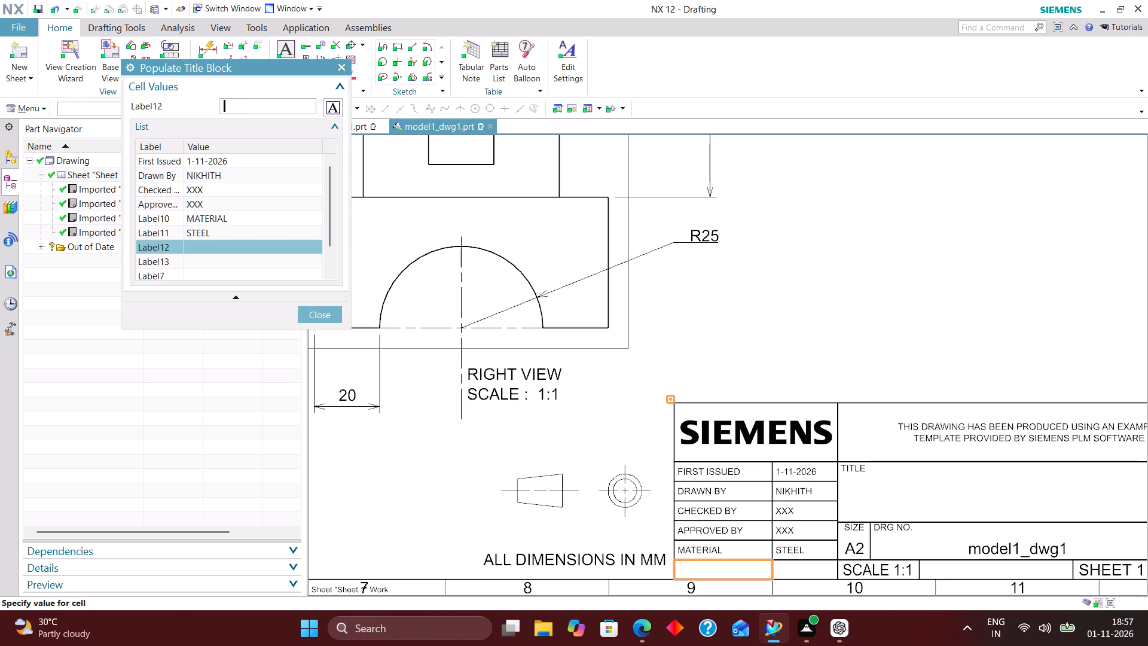
Label the empty title block row below MATERIAL as WEIGHT (kg).
type("WEIGHTT")
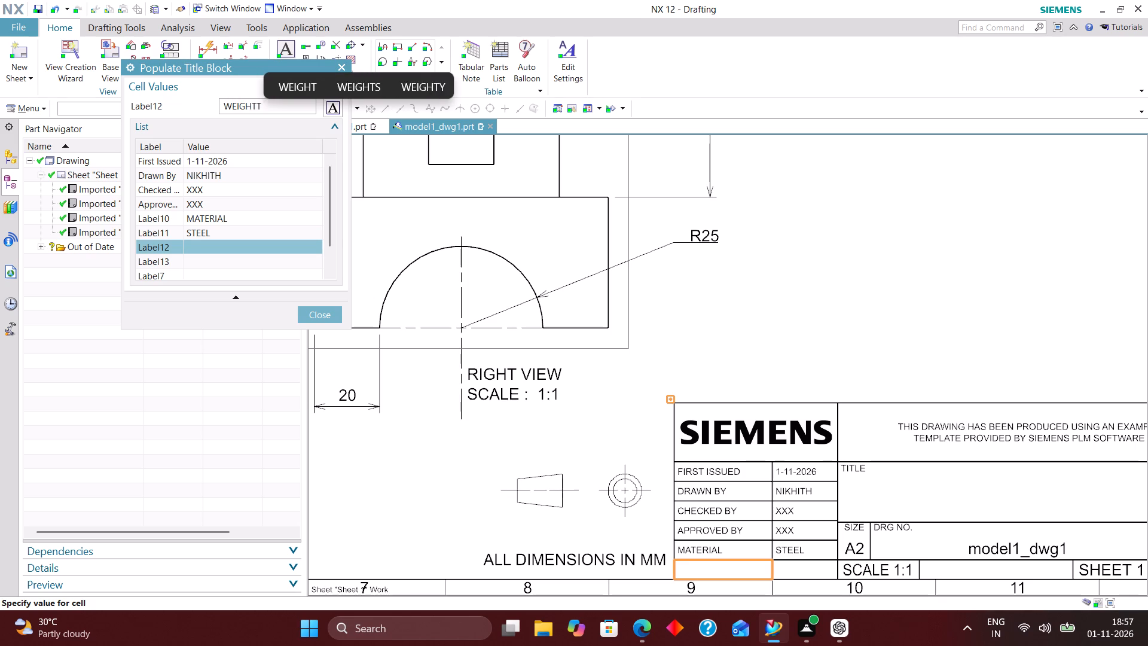
key("BackSpace")
key("space")
type("()")
key("Left")
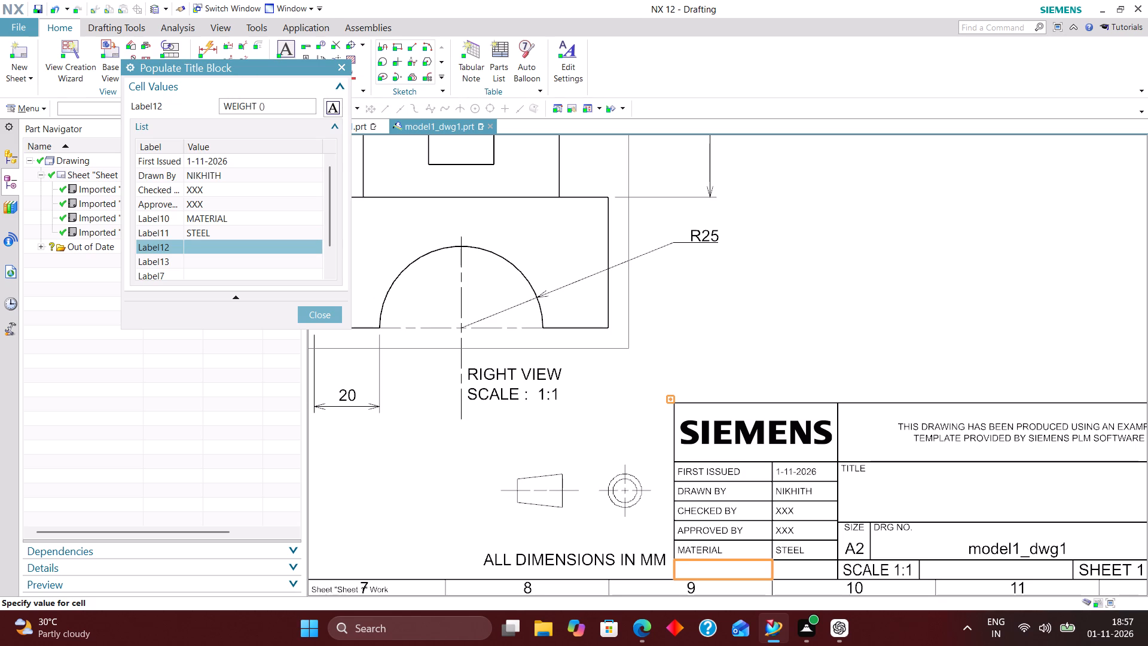
type("kg")
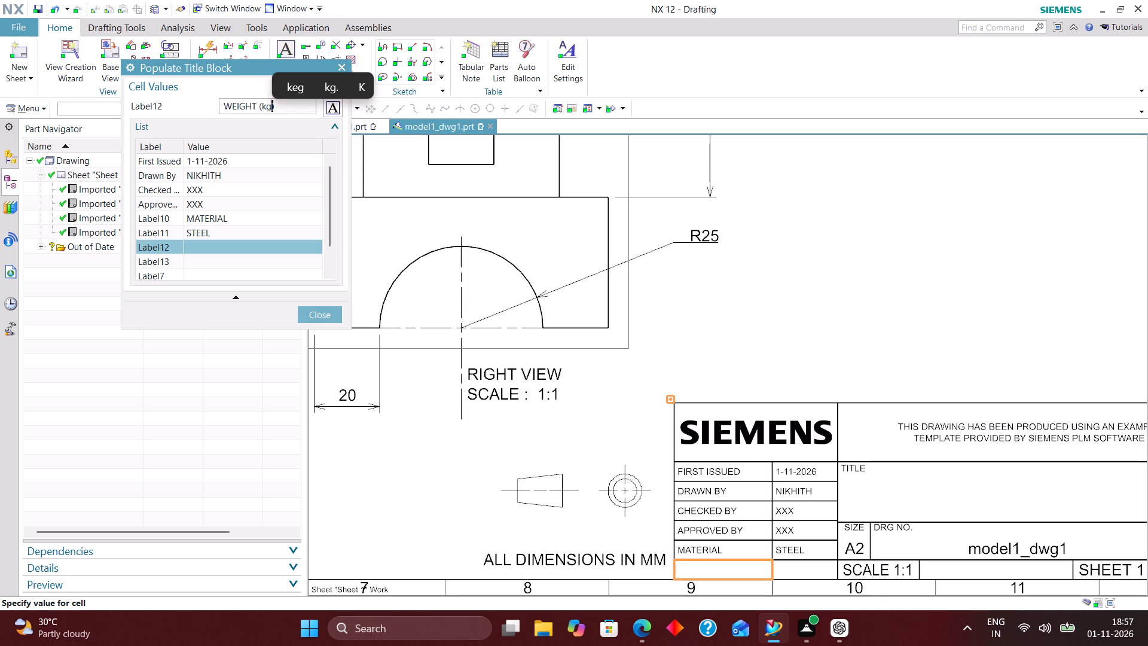
key("Return")
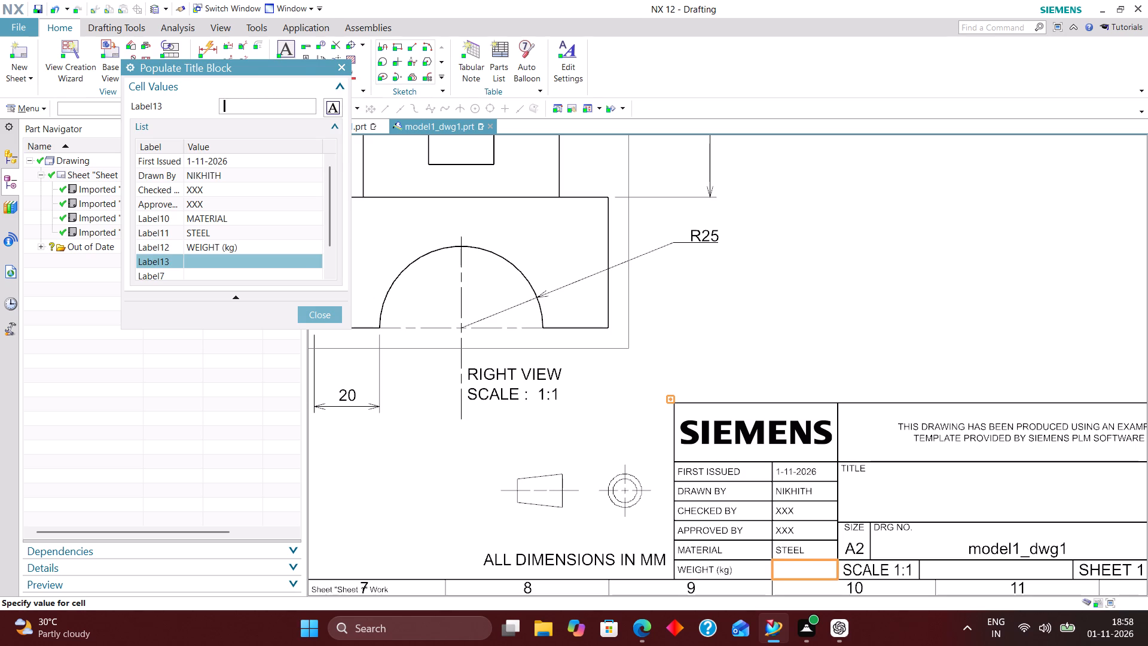
Fill in the drawing title as U-SHAPED SHAFT SUPPORT BRACKET, all in capitals.
scroll(238, 234, "down", 1)
left_click(235, 248)
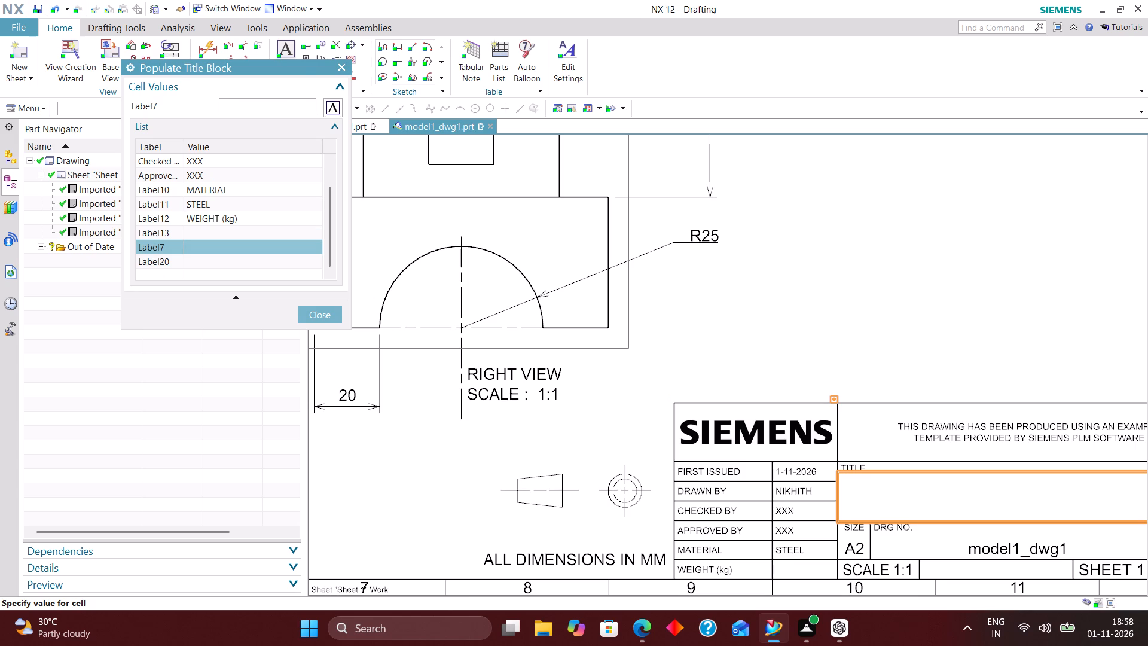
key("ctrl+v")
key("BackSpace")
key("BackSpace")
key("BackSpace")
key("BackSpace")
key("BackSpace")
key("BackSpace")
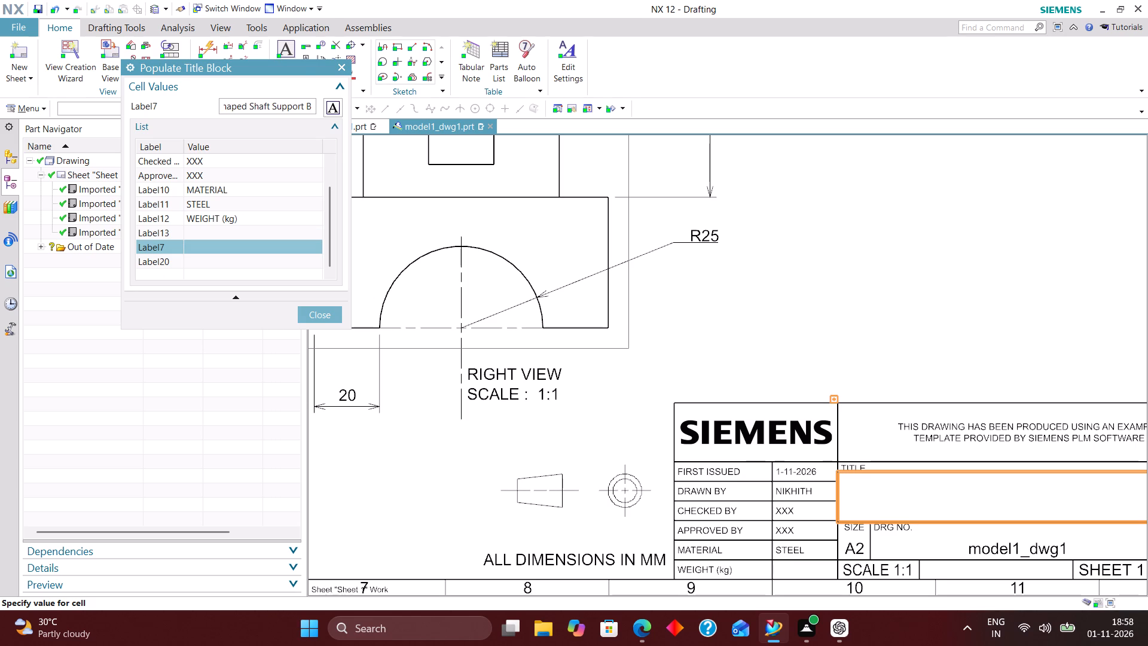
type("RACKET")
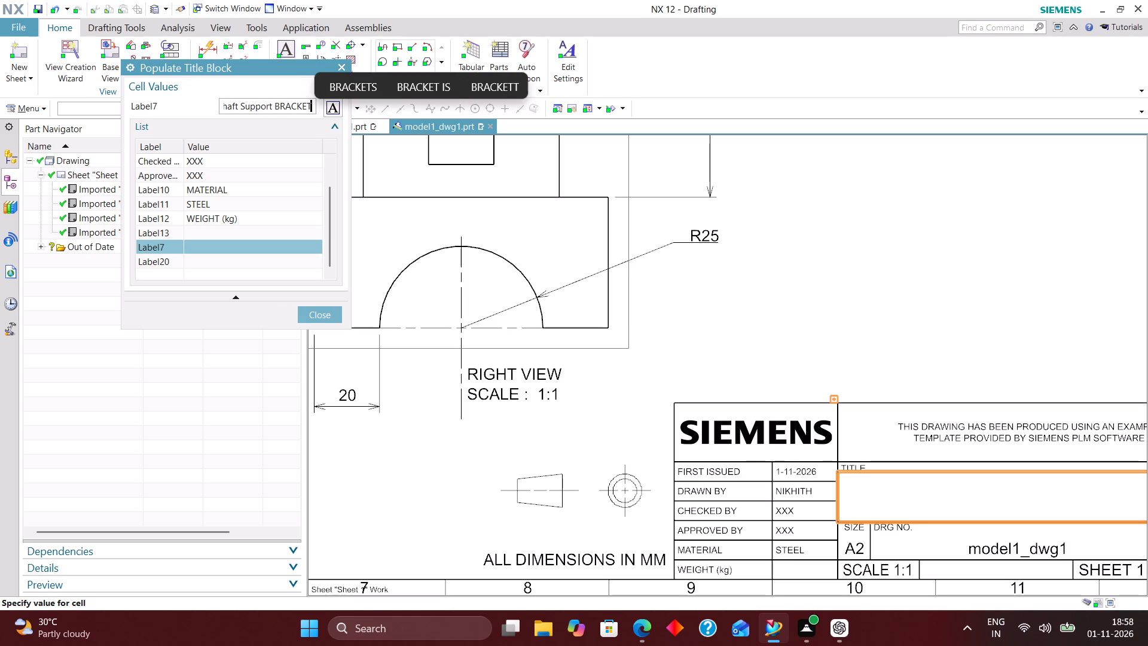
key("Left")
key("Left")
key("Left")
key("Left")
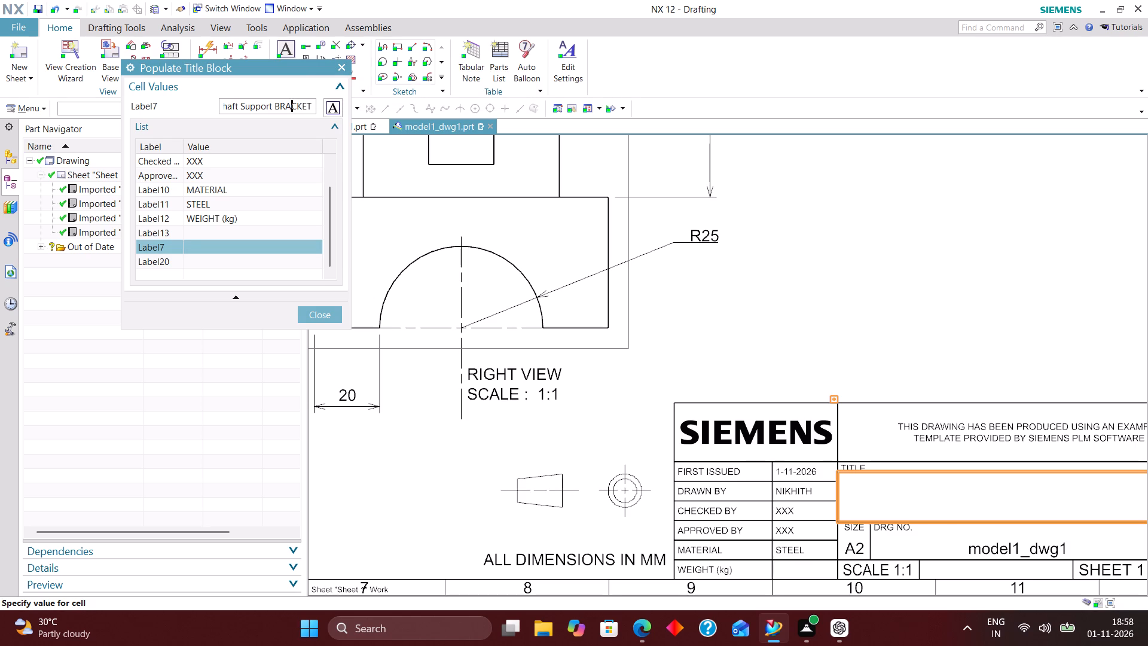
key("Left")
key("Left")
key("Left")
key("Left")
key("BackSpace")
key("BackSpace")
key("BackSpace")
key("BackSpace")
key("BackSpace")
key("BackSpace")
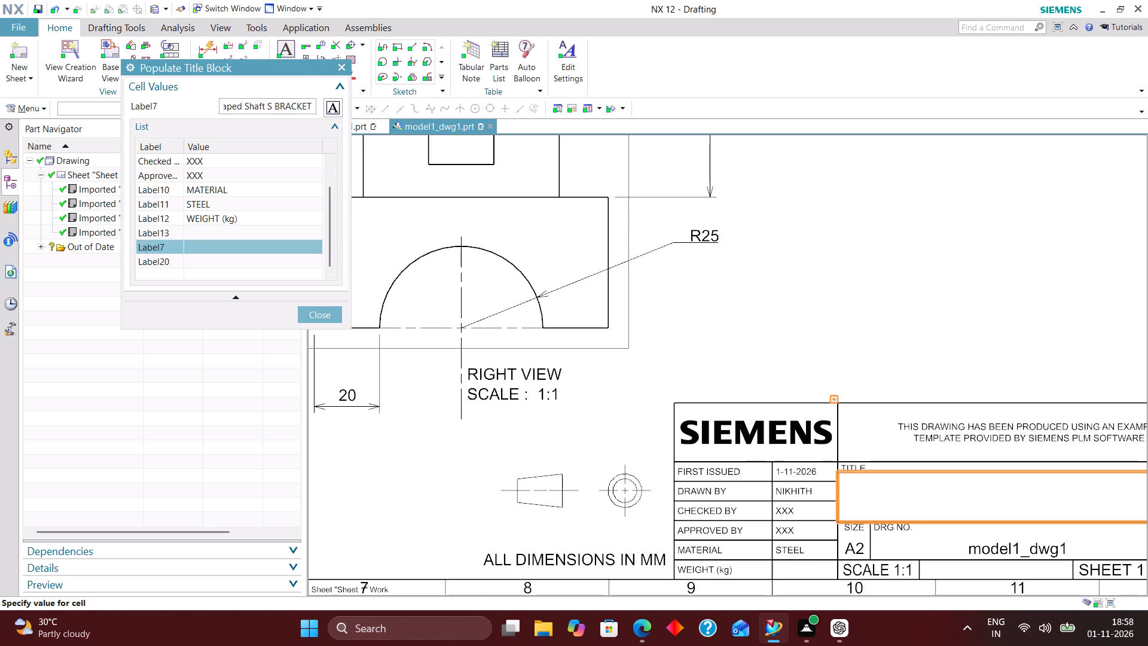
type("UPPORT")
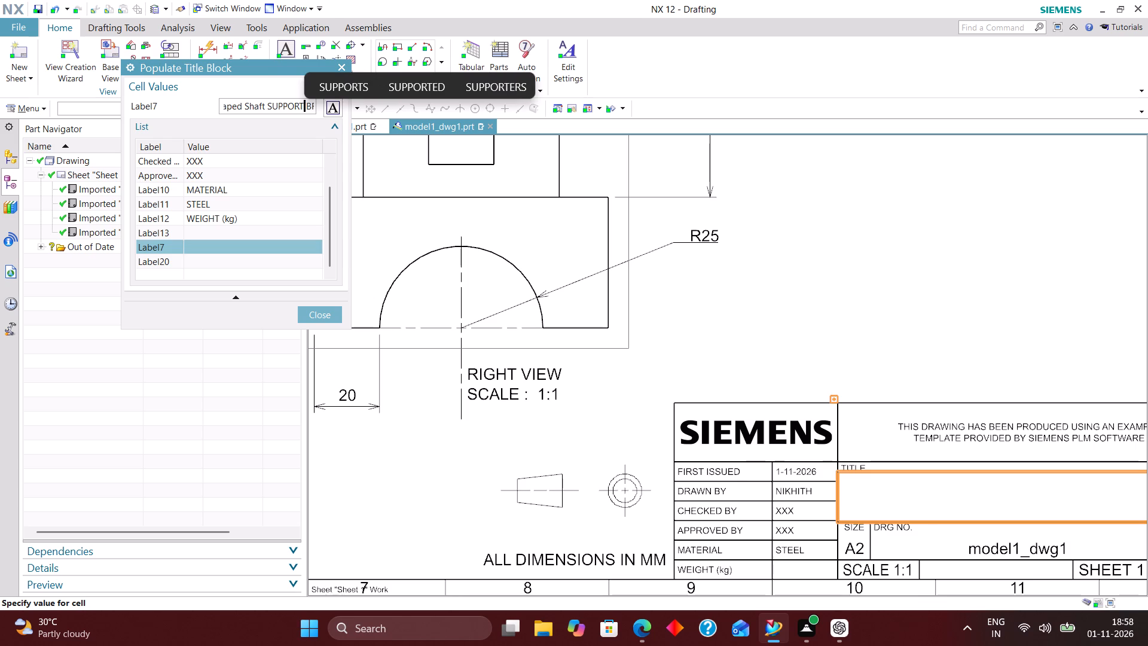
key("Left")
key("Left")
key("Left")
key("Left")
key("Left")
key("Left")
key("Left")
key("Left")
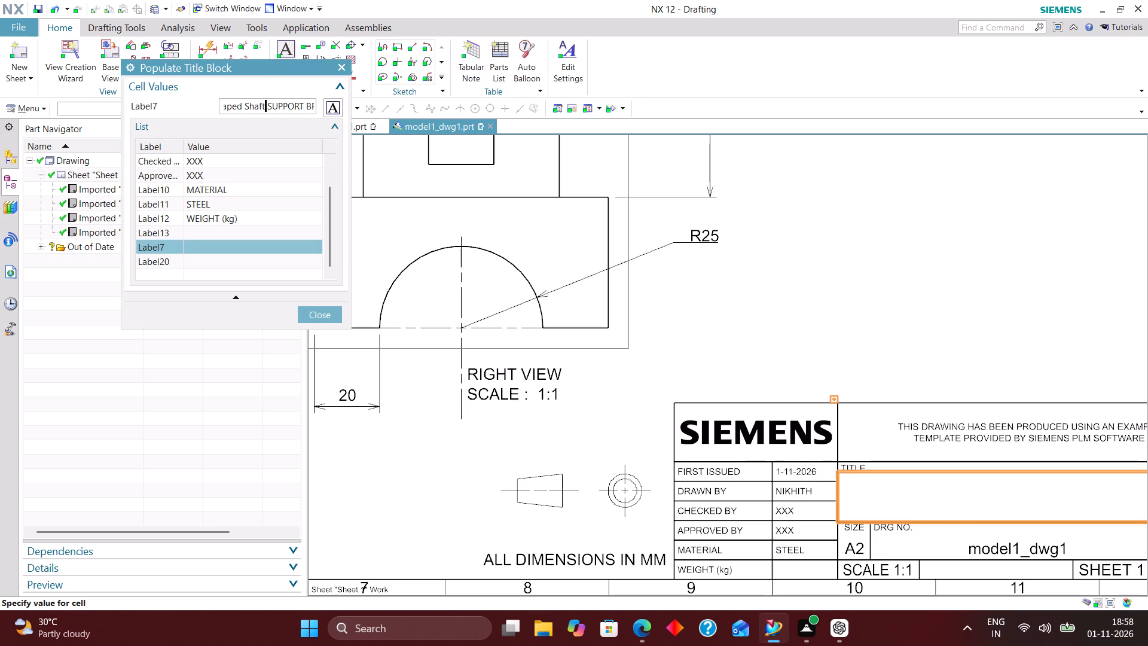
key("BackSpace")
key("BackSpace")
key("BackSpace")
key("BackSpace")
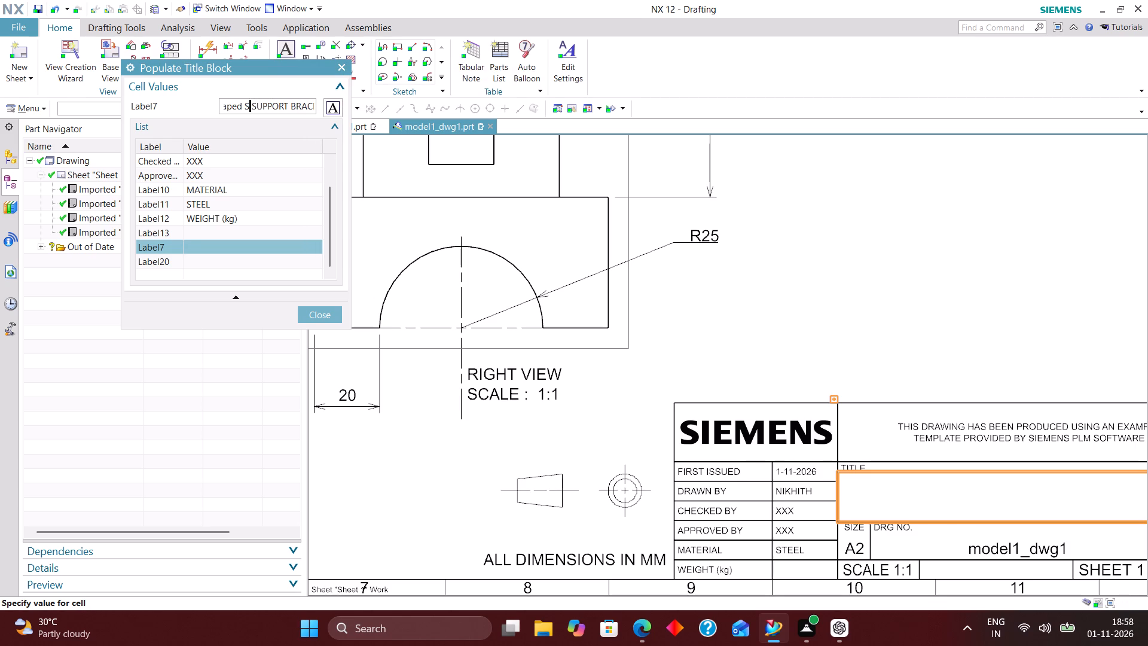
type("HAFT")
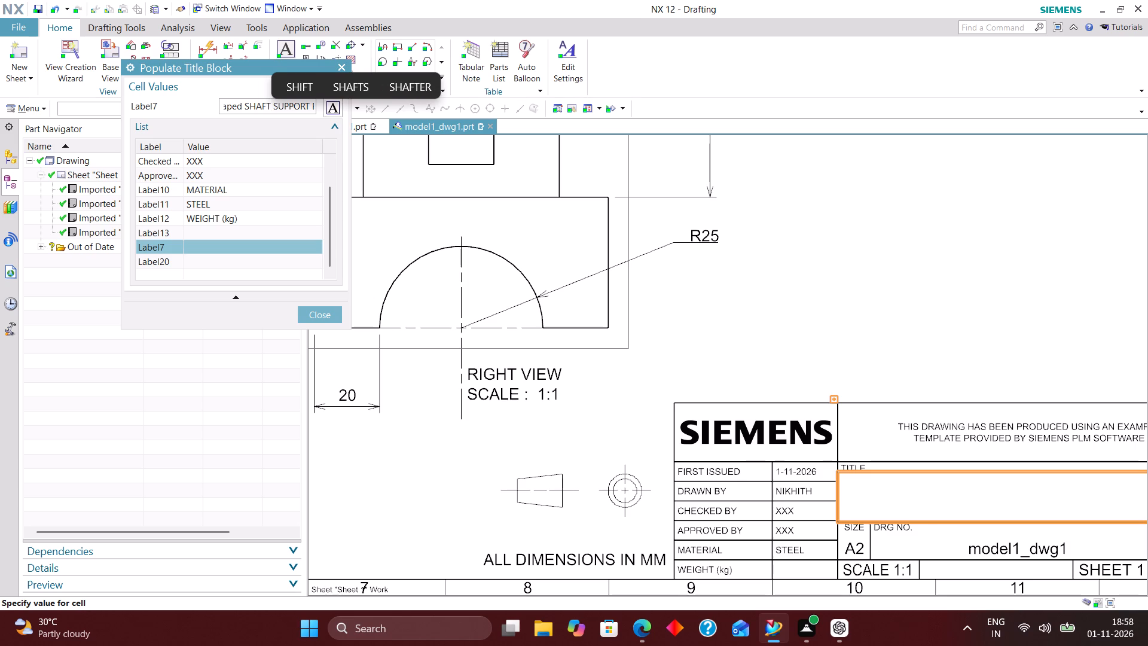
key("Left")
key("Left")
key("Left")
key("Left")
key("Left")
key("Left")
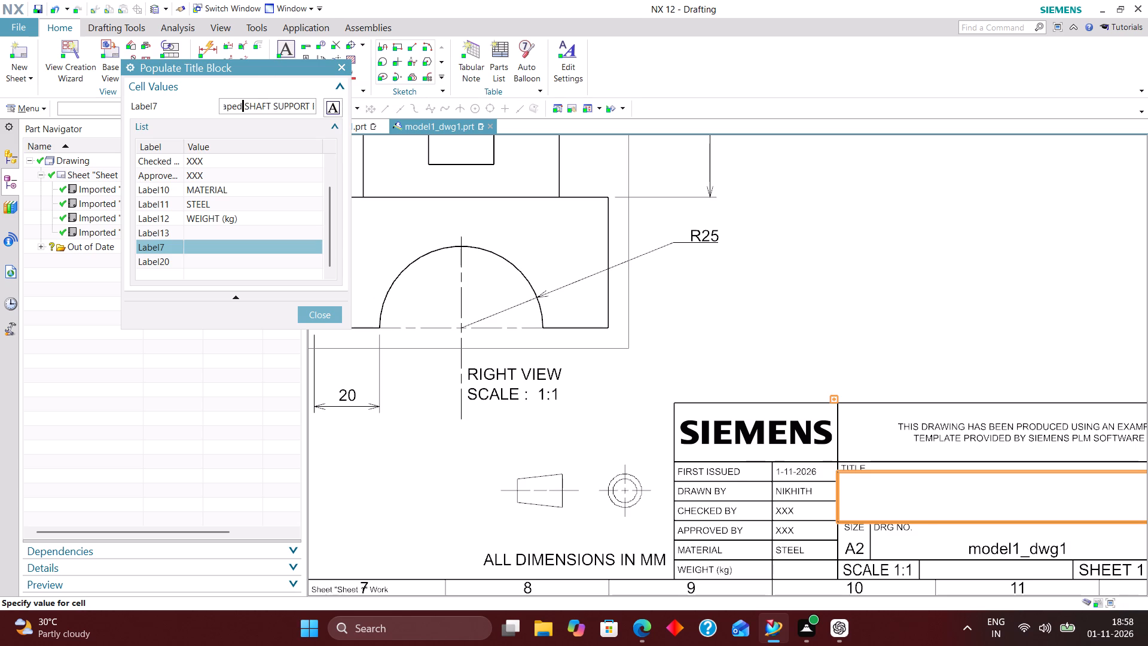
key("Left")
key("Left")
key("Left")
key("Left")
key("Left")
key("Left")
key("Left")
key("Left")
key("Left")
key("Left")
key("Left")
key("Left")
key("Left")
key("Left")
key("Left")
key("Left")
key("Left")
key("Left")
key("Left")
key("Left")
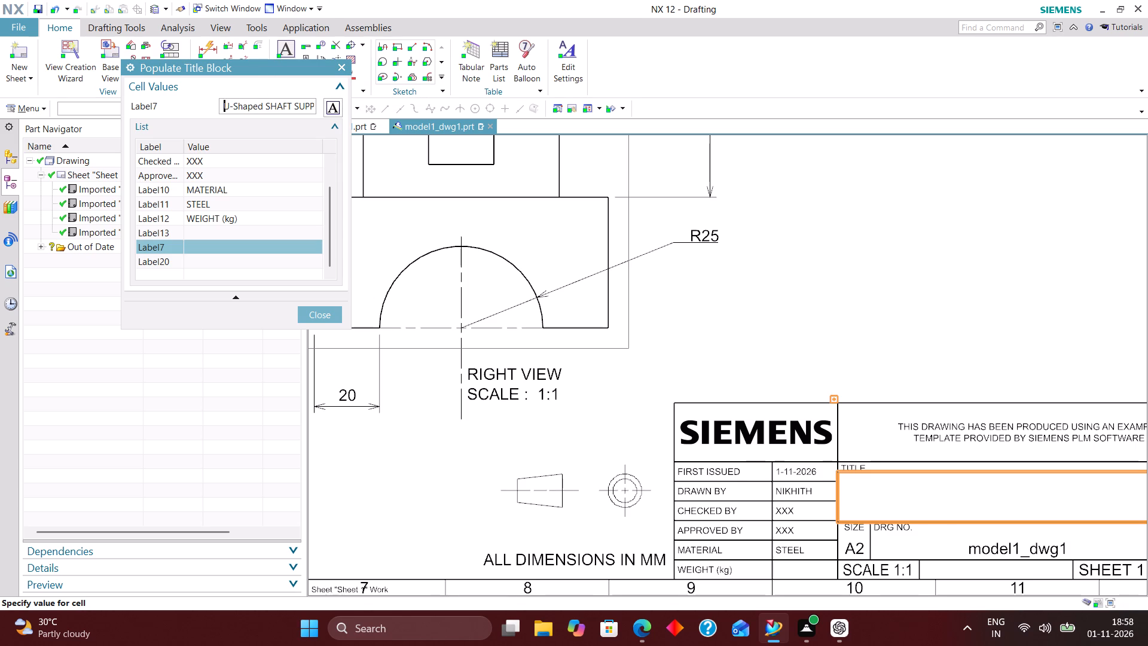
key("Right")
key("Right")
key("Right")
key("Right")
key("Right")
key("Right")
key("Right")
key("Right")
key("BackSpace")
key("BackSpace")
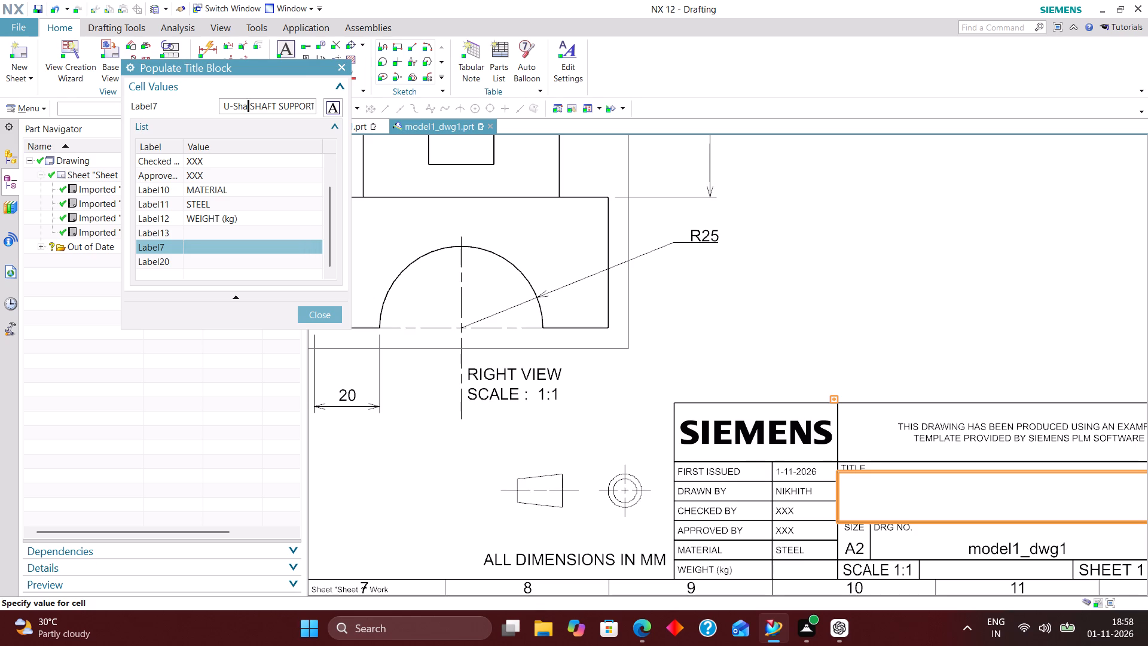
key("BackSpace")
key("BackSpace")
key("BackSpace")
type("HAPED")
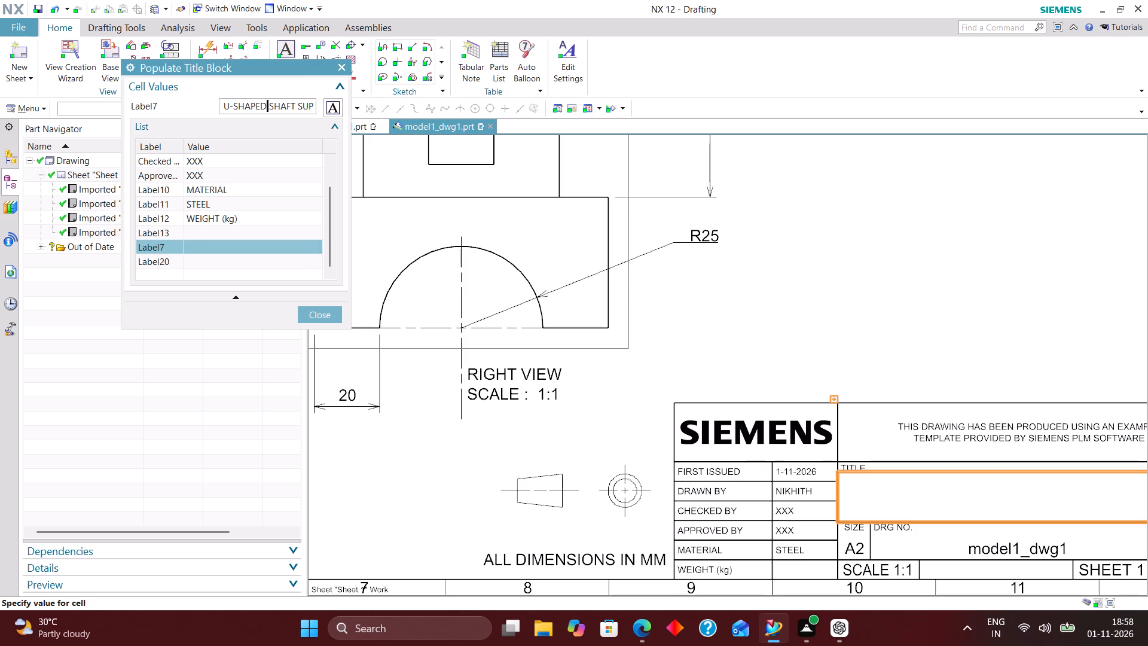
key("Return")
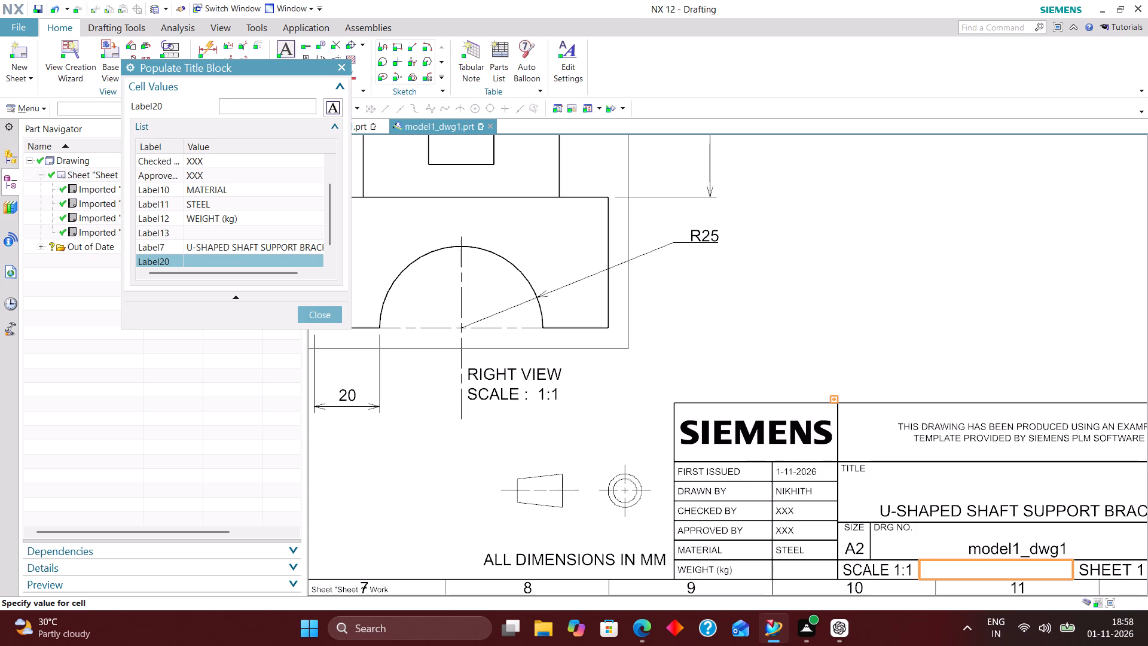
Enter XXX in the title block cell beside the scale and finish populating, leaving the weight value blank.
type("XXX")
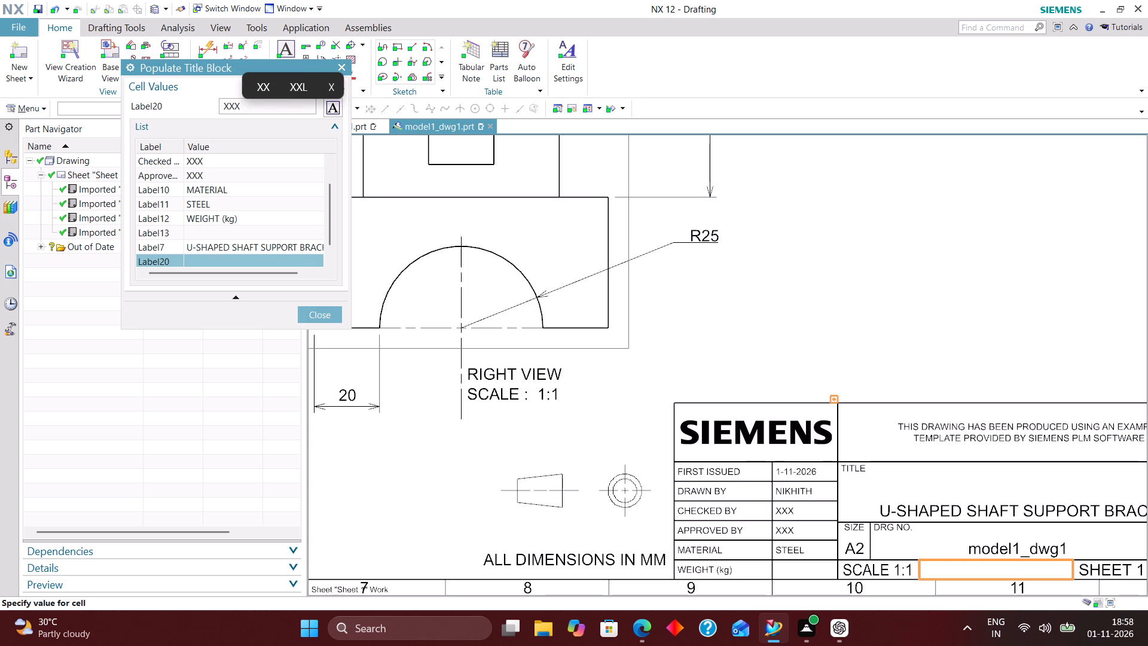
key("Return")
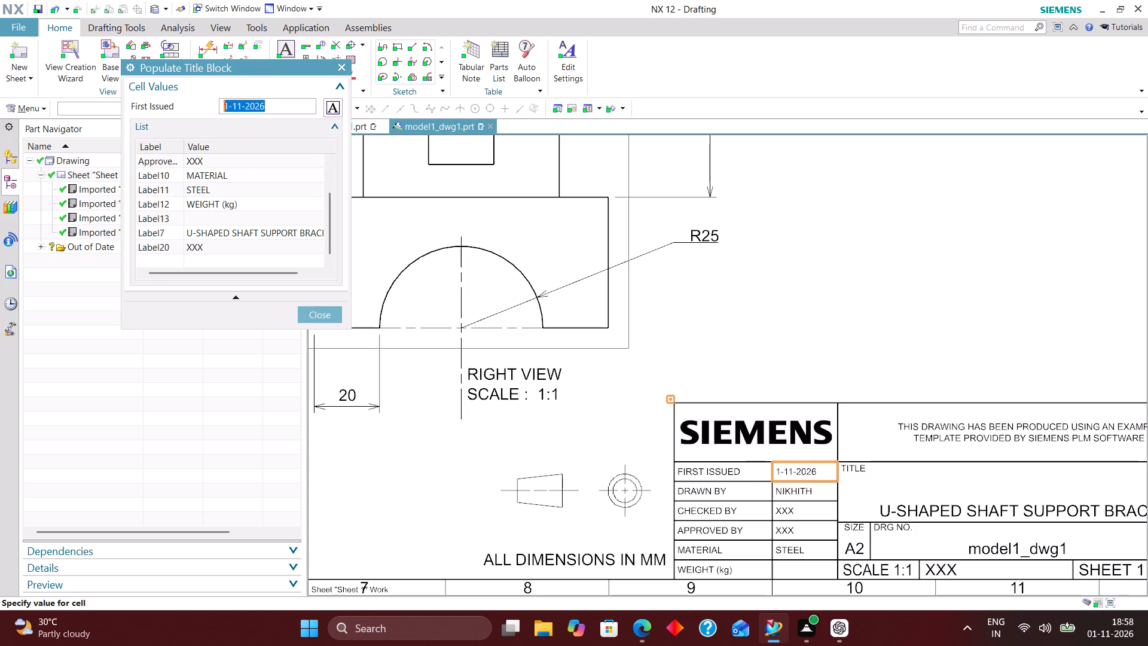
left_click(228, 217)
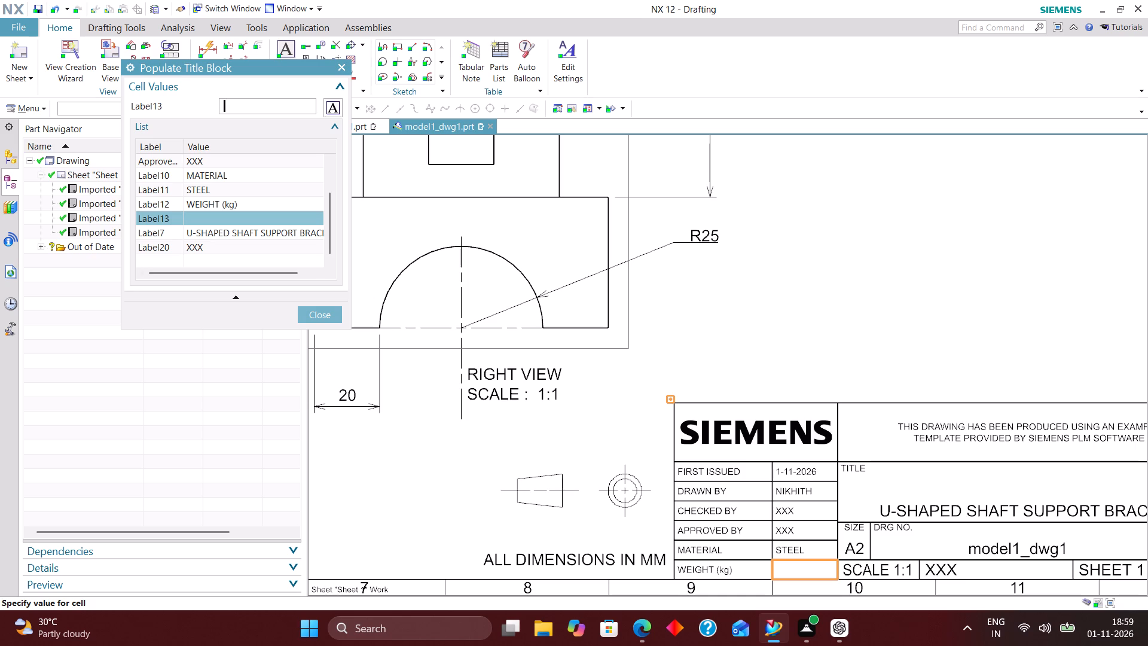
left_click(317, 310)
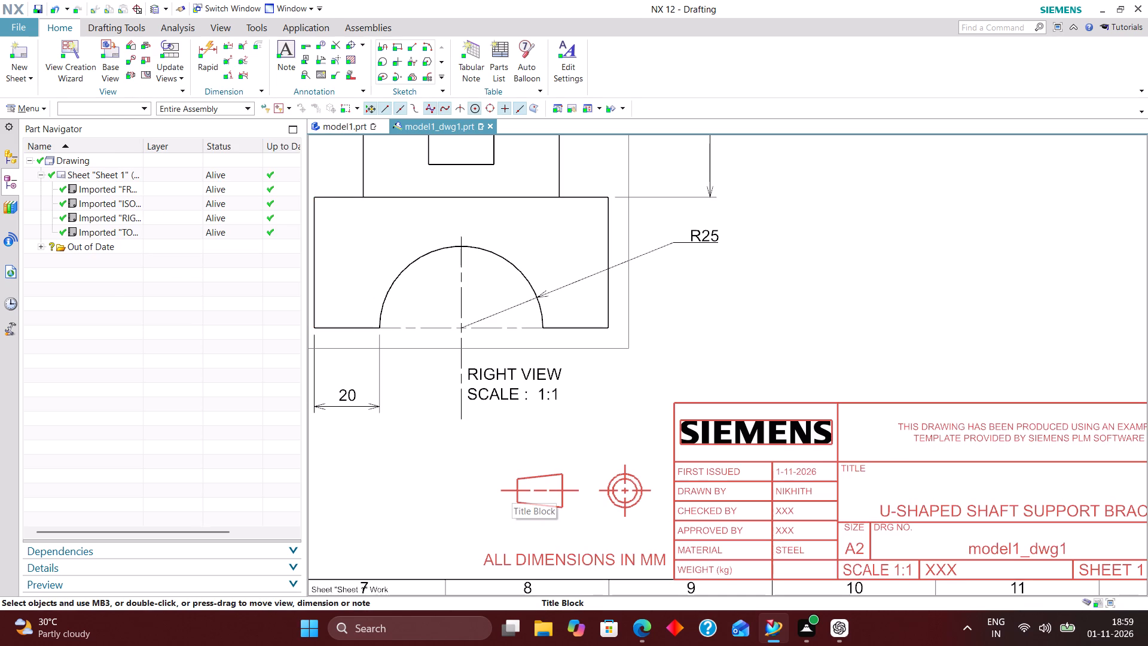
Switch to the model1.prt part and examine the bracket's feature history, from the sketches to the simple hole.
left_click(324, 121)
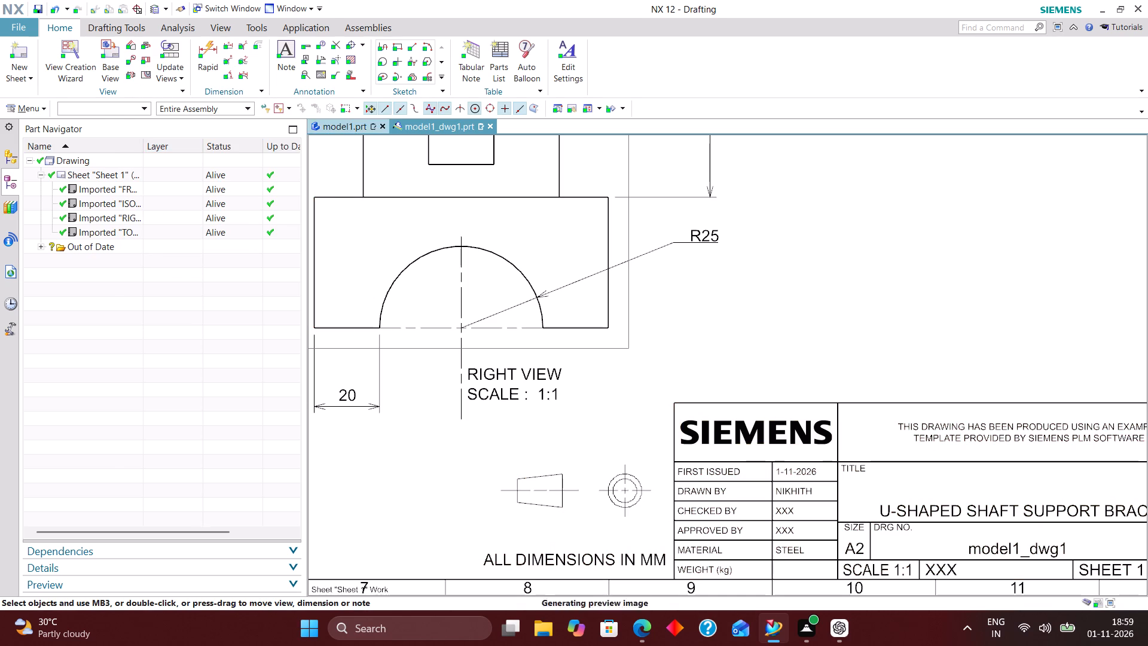
scroll(166, 340, "down", 7)
scroll(175, 492, "up", 3)
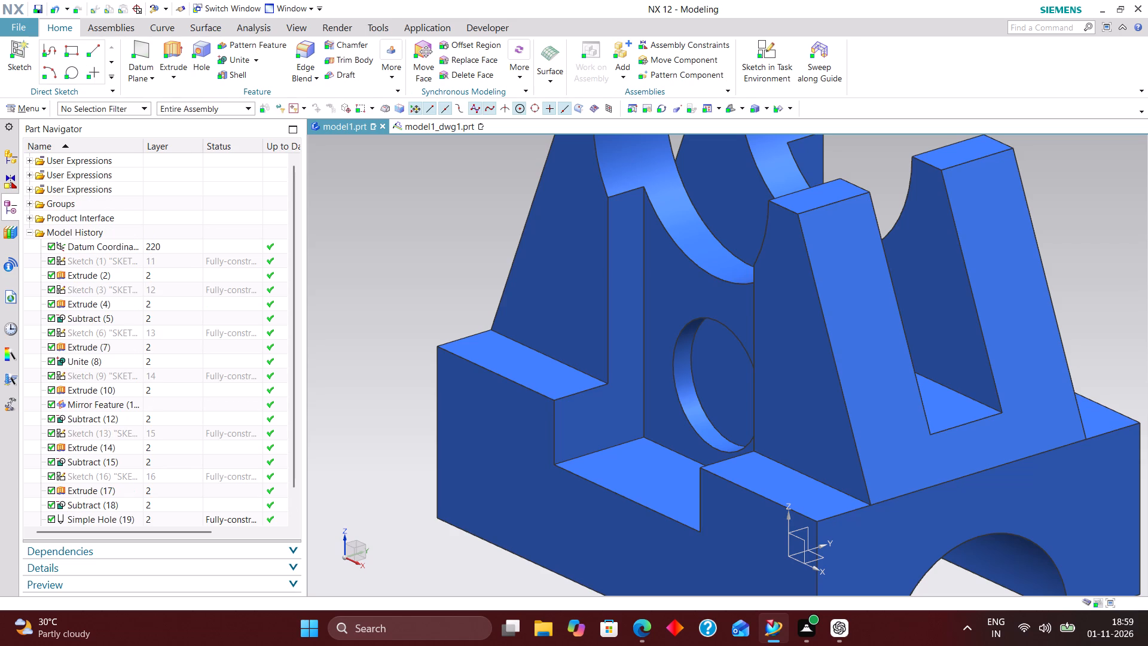
scroll(175, 322, "down", 7)
left_click(181, 490)
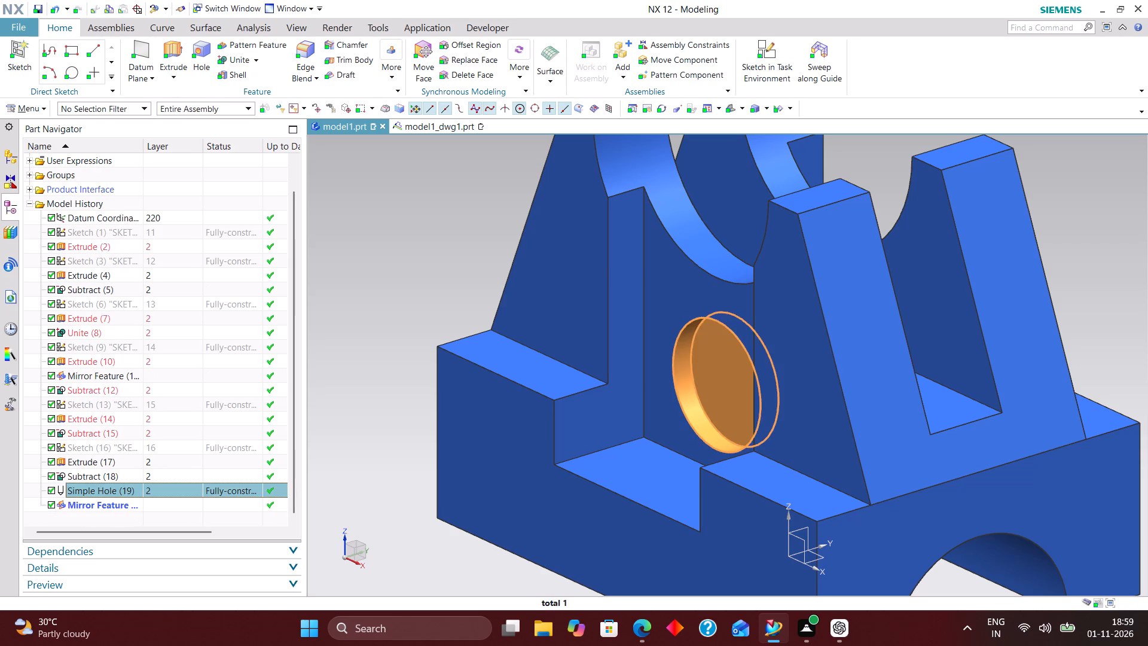
left_click(175, 447)
left_click(183, 403)
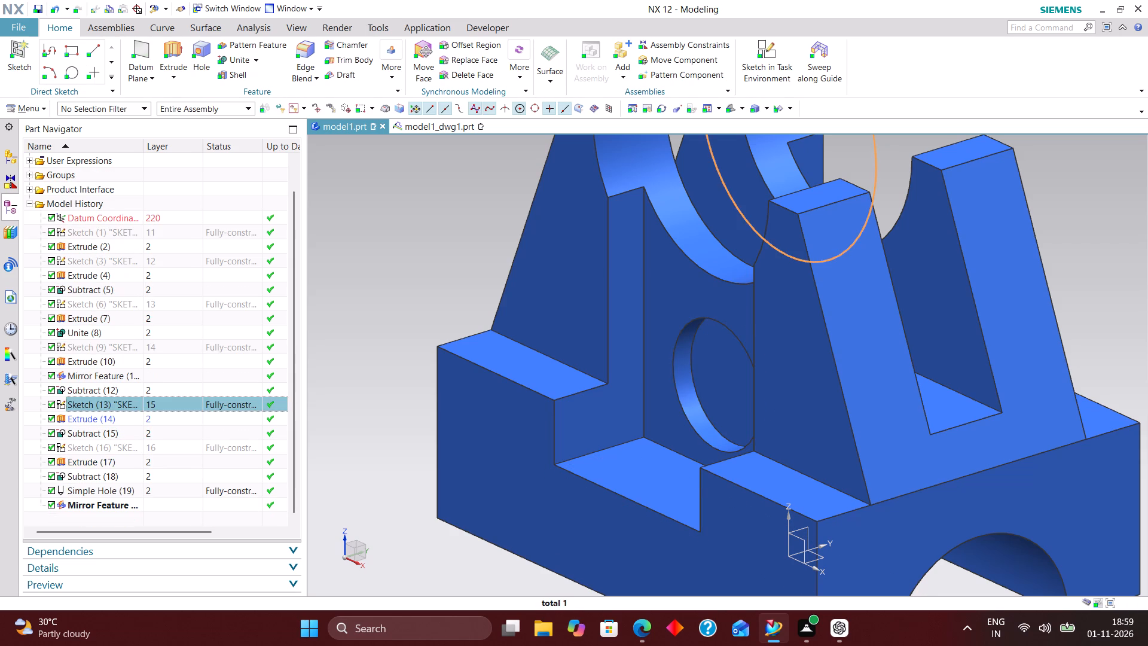
left_click(168, 348)
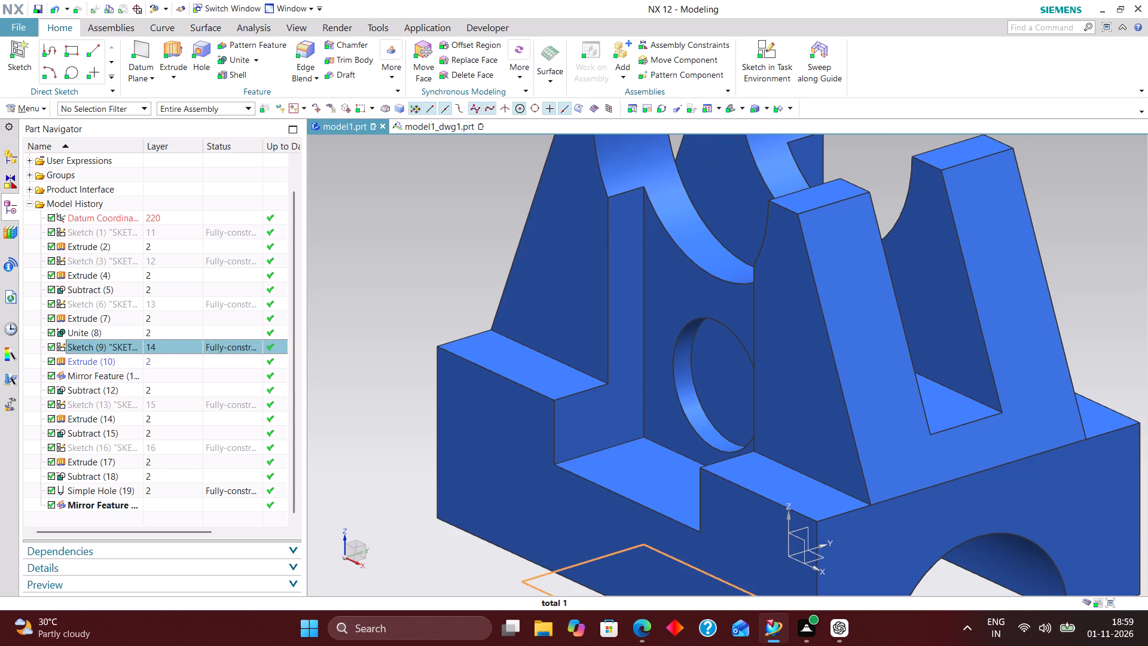
left_click(173, 304)
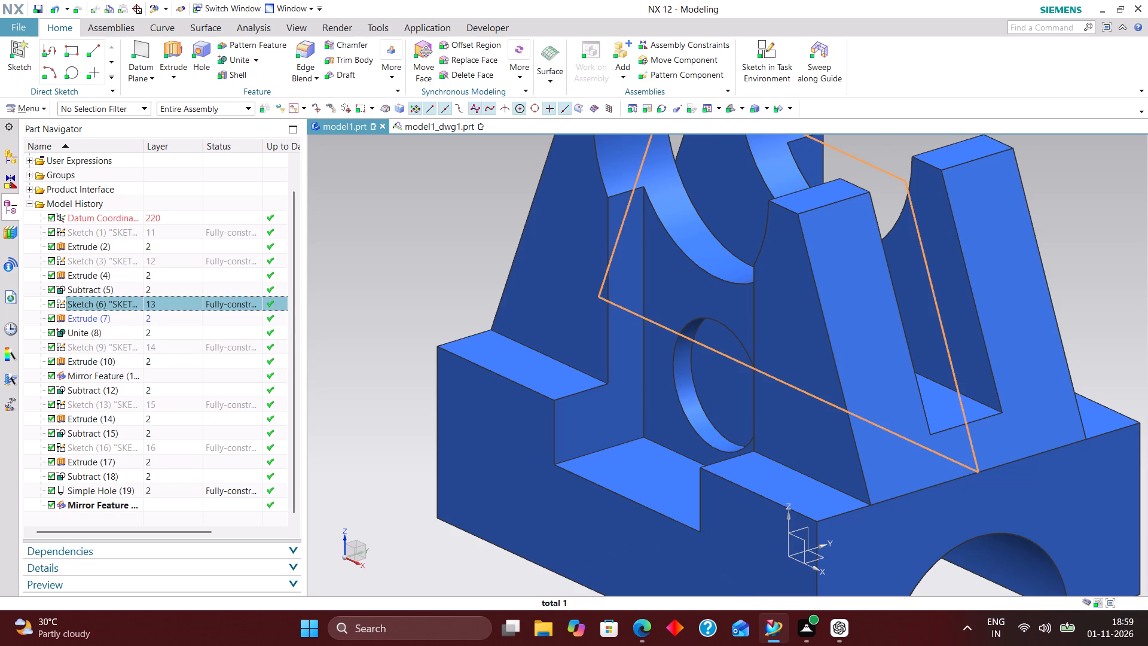
scroll(188, 372, "down", 6)
left_click(192, 490)
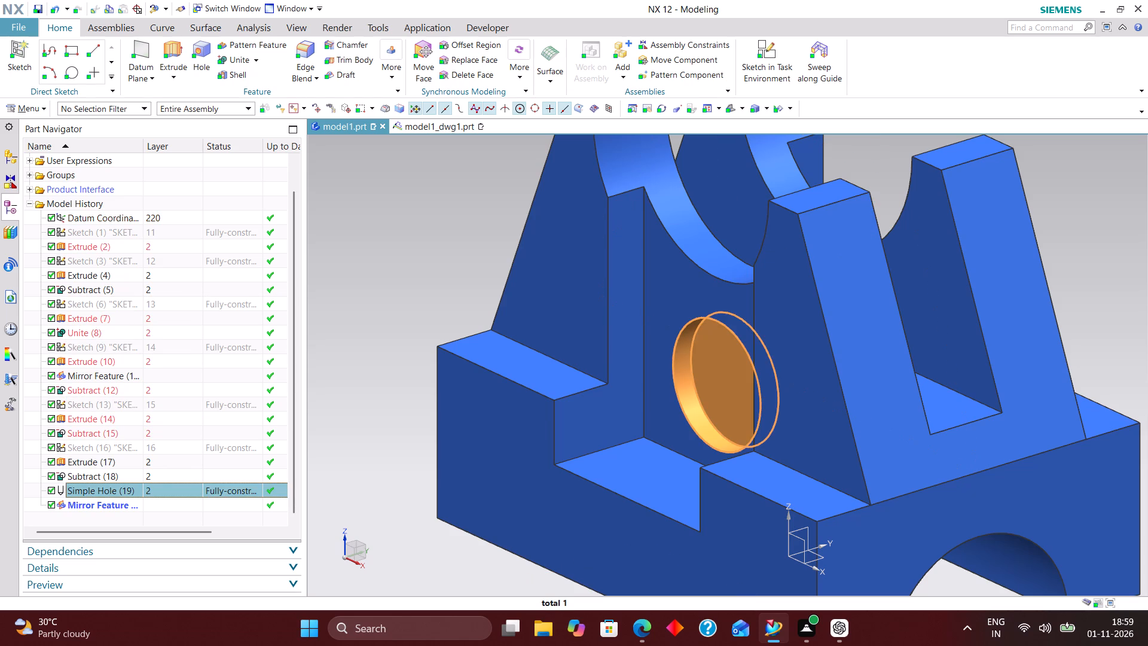
Update the bracket model's weight data in the displayed part properties.
left_click(26, 107)
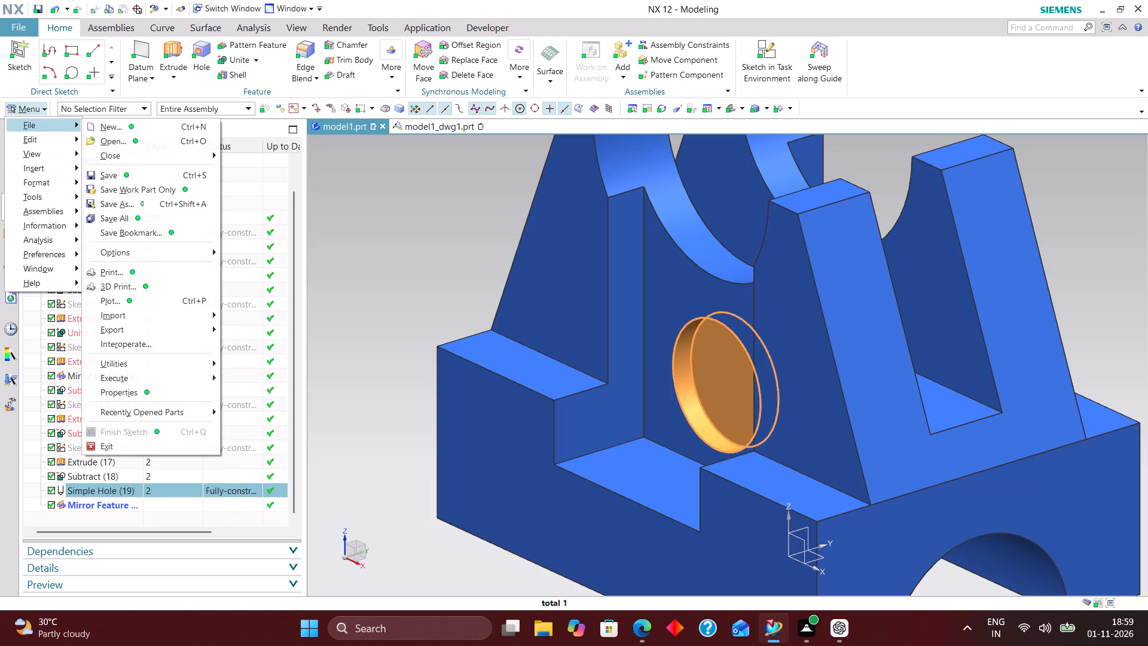
left_click(143, 387)
left_click(488, 162)
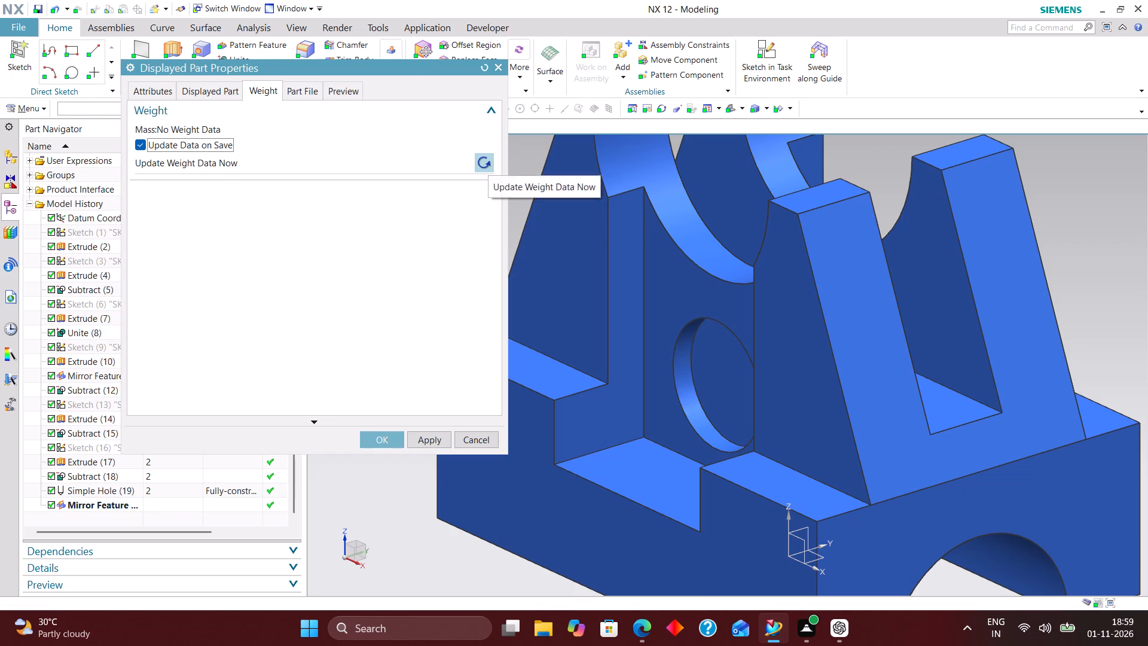
left_click(380, 441)
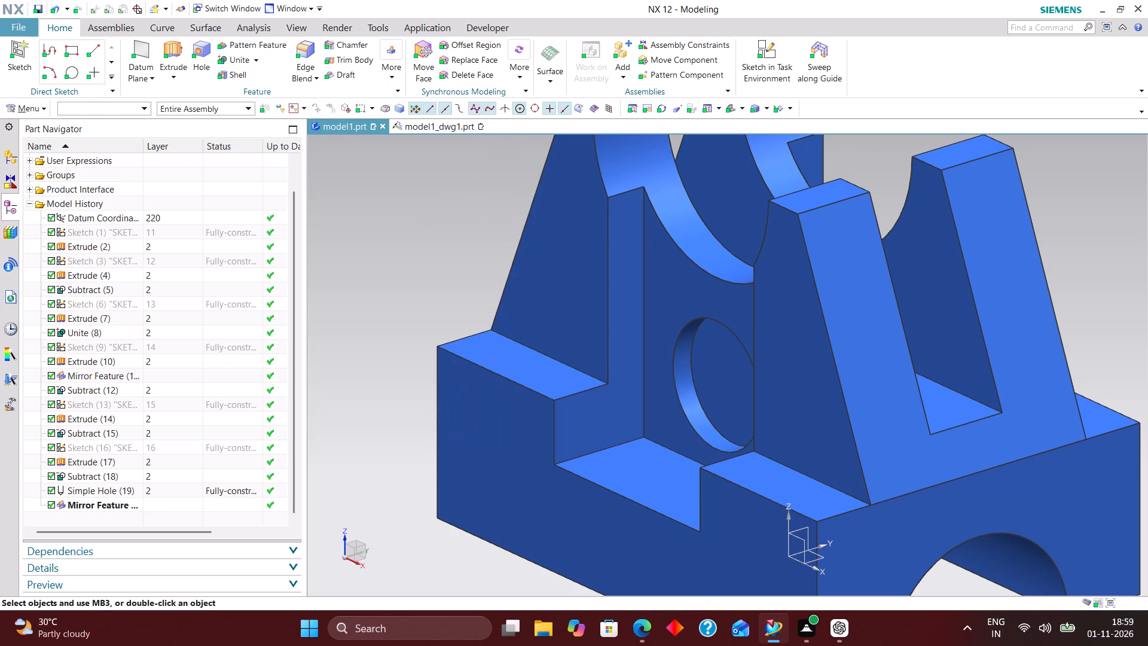
Return to the model1_dwg1.prt drawing and enter 3.7718 in the title block cell beside WEIGHT (kg).
left_click(407, 127)
right_click(654, 465)
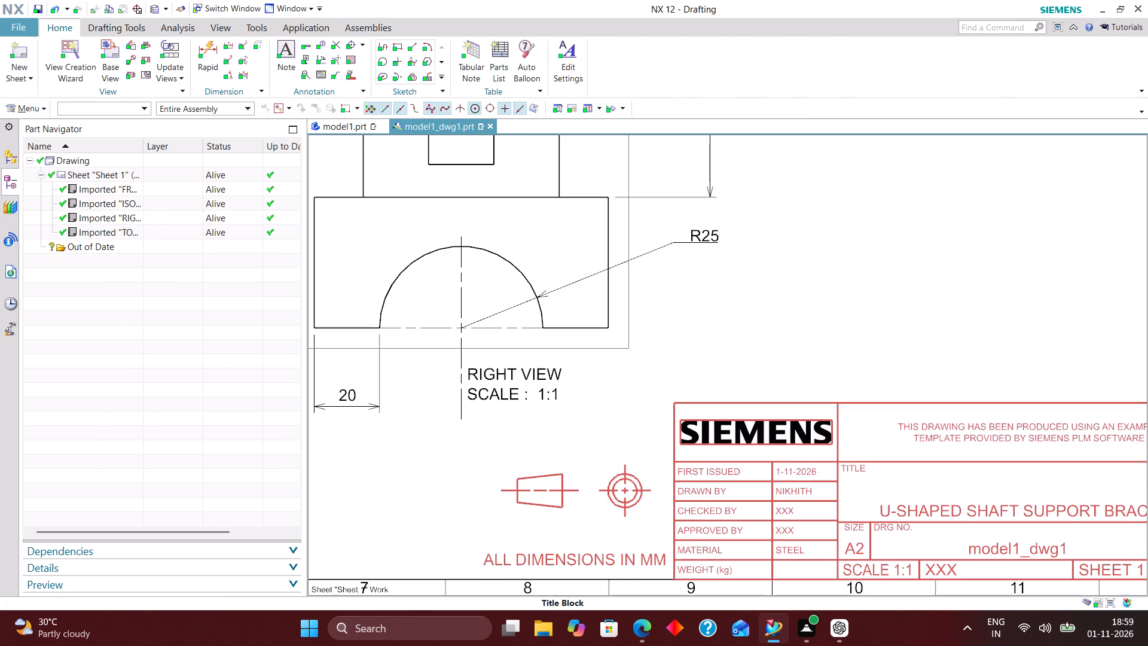
left_click(694, 336)
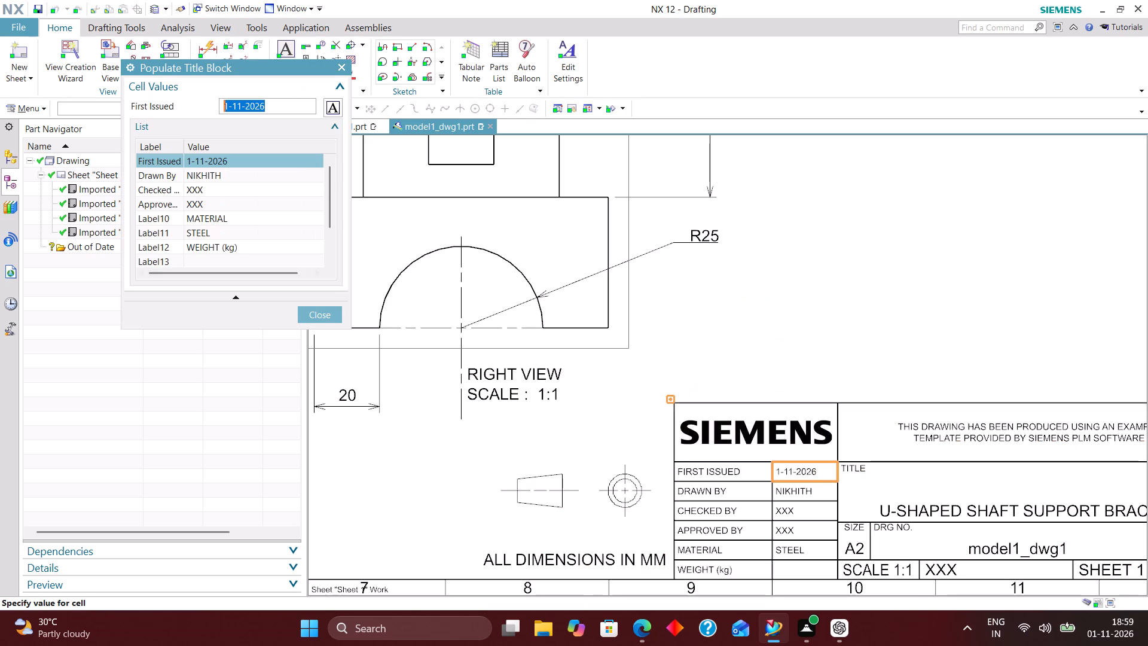
scroll(254, 245, "down", 1)
left_click(203, 215)
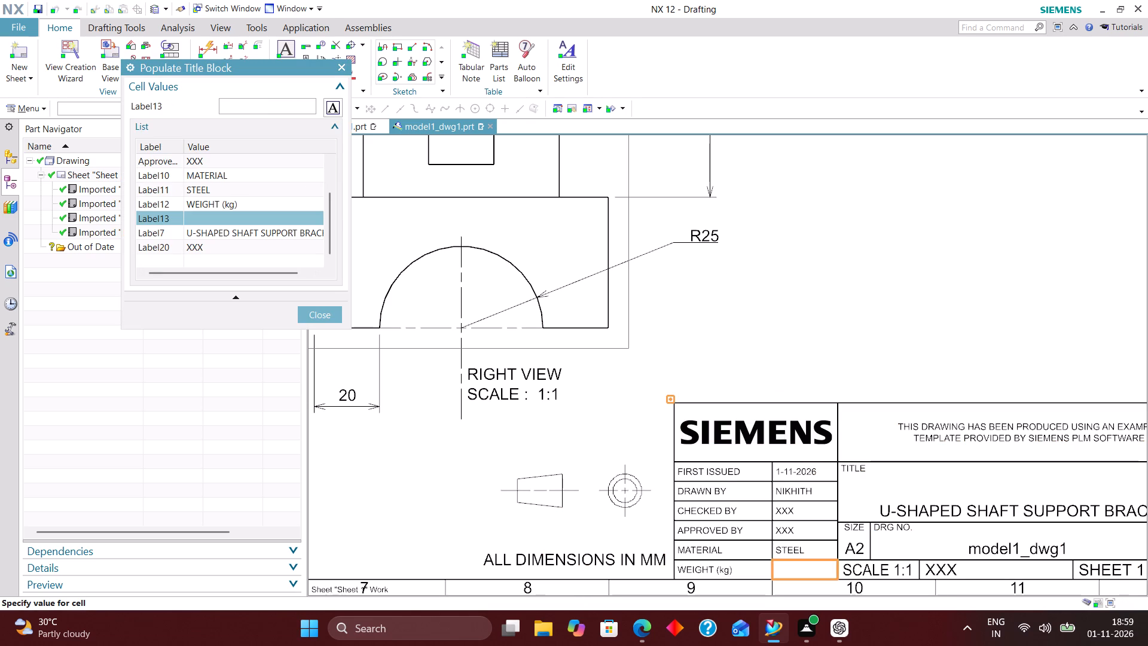
type("3.")
type("777")
key("BackSpace")
type("18")
key("Return")
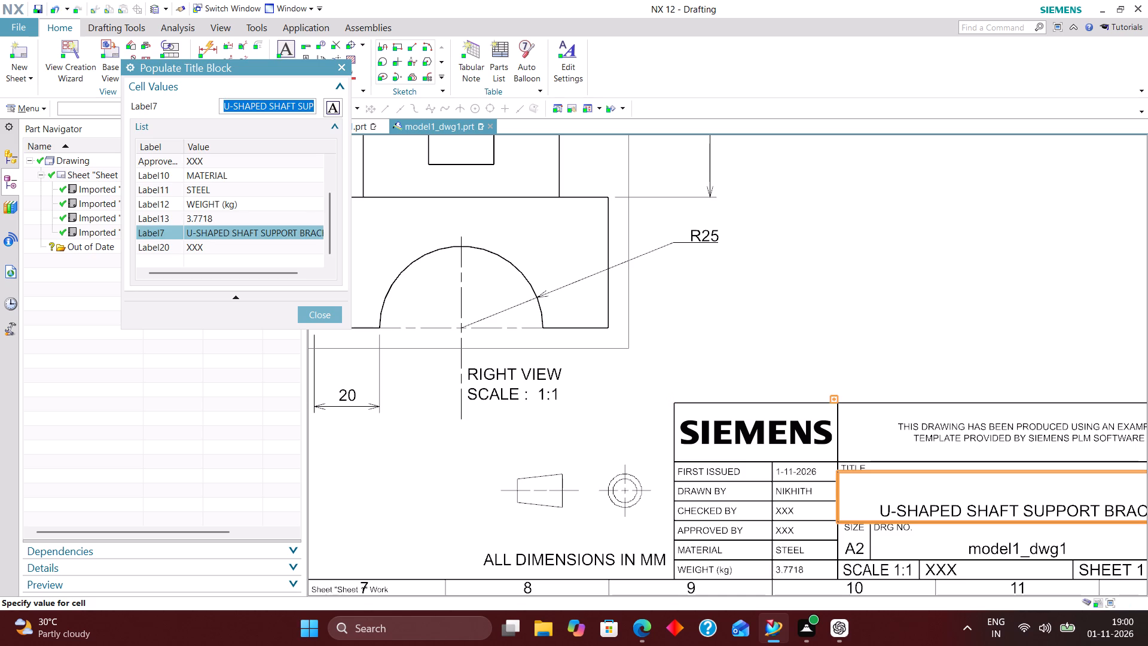
left_click(311, 306)
Examine the completed title block and the four dimensioned views across the A2 sheet.
scroll(227, 356, "down", 3)
scroll(555, 393, "down", 2)
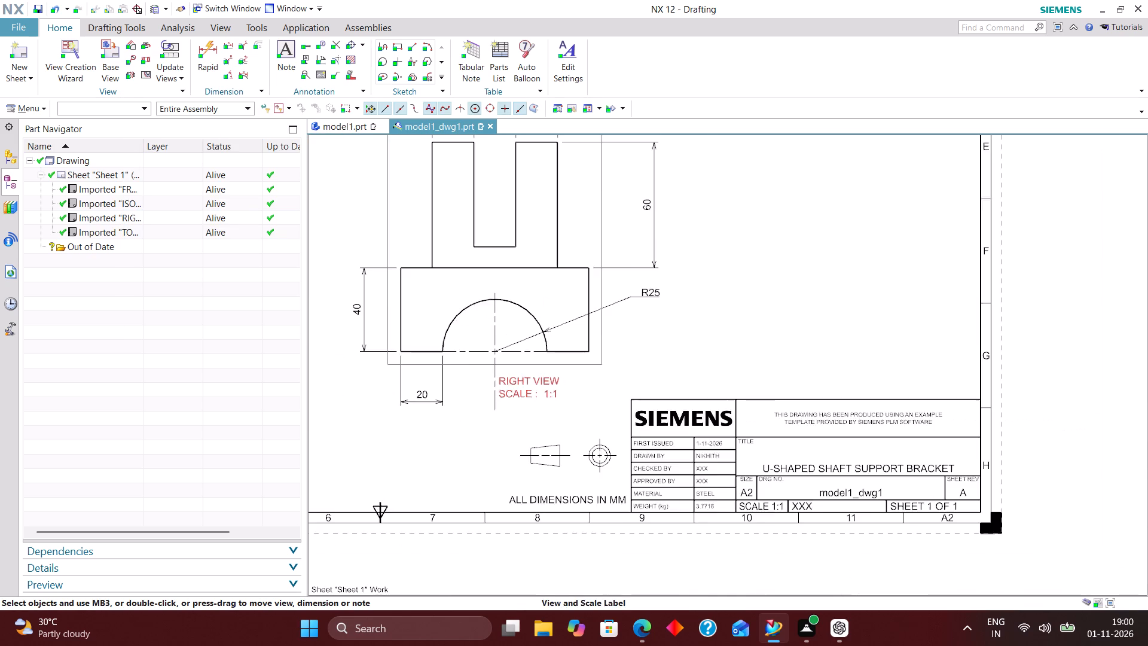
scroll(590, 487, "down", 3)
scroll(508, 339, "up", 2)
right_click_drag(770, 333, 720, 404)
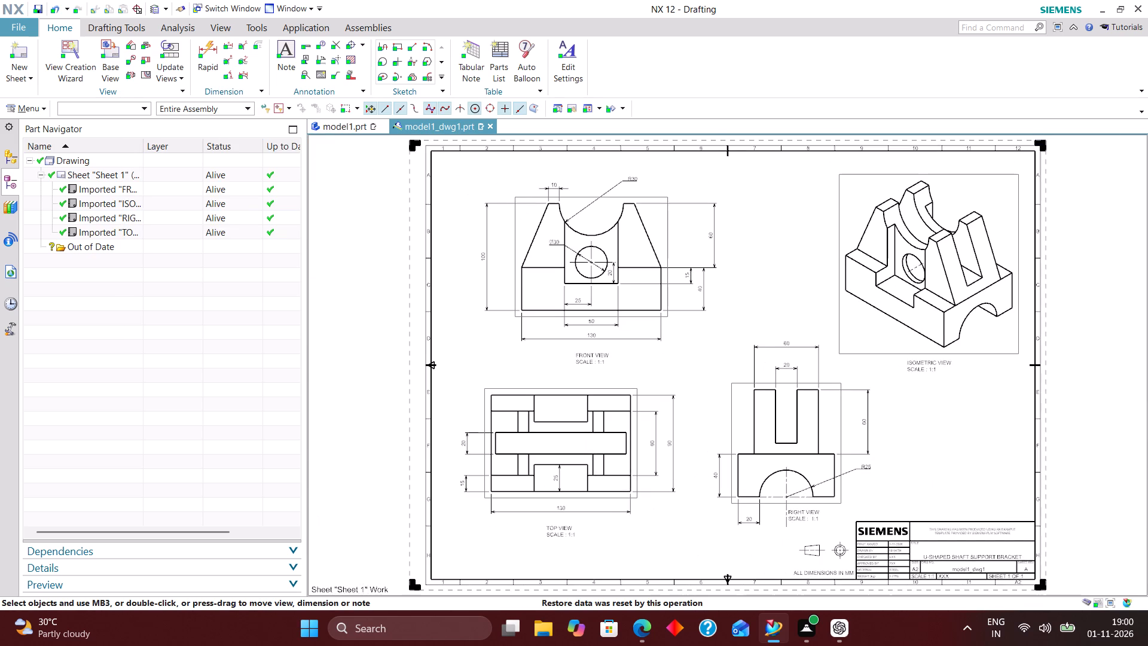
scroll(750, 493, "up", 6)
scroll(753, 468, "down", 4)
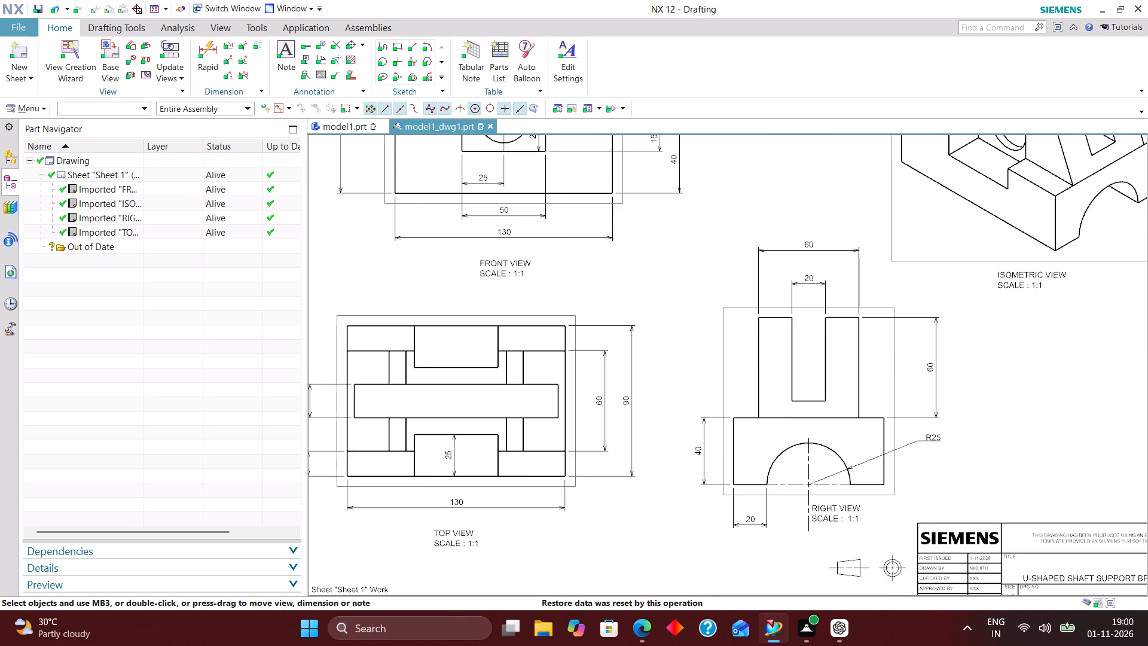
scroll(756, 486, "down", 1)
scroll(707, 348, "up", 2)
right_click_drag(713, 279, 695, 331)
right_click_drag(721, 249, 631, 347)
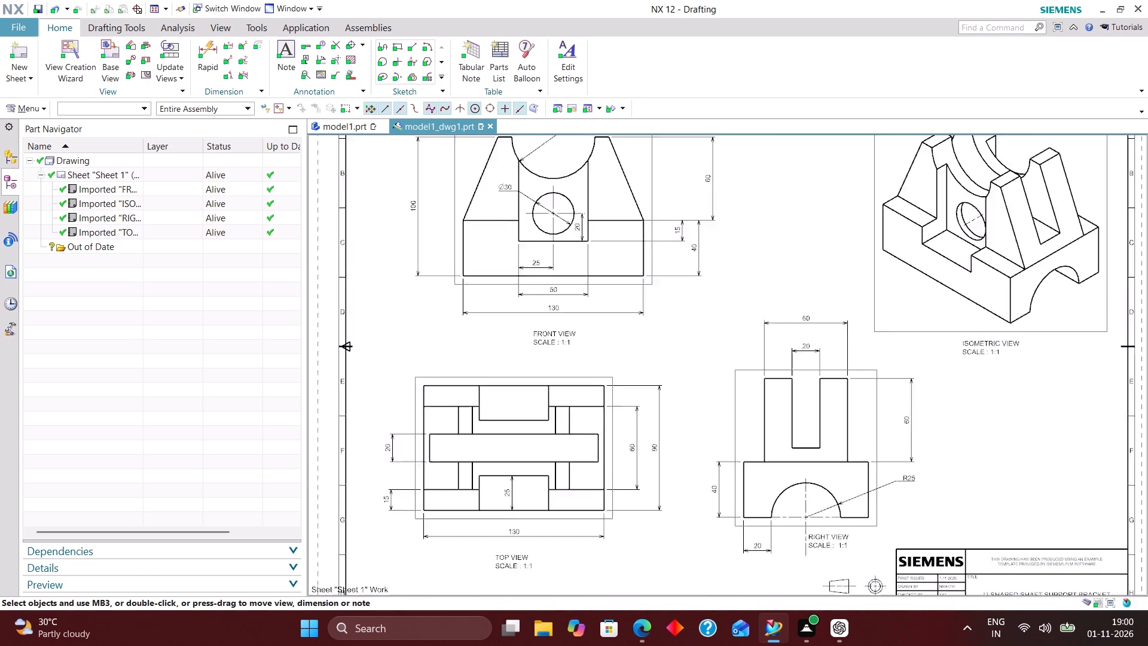
Turn off the view border display in the drafting preferences' view workflow settings.
left_click(43, 103)
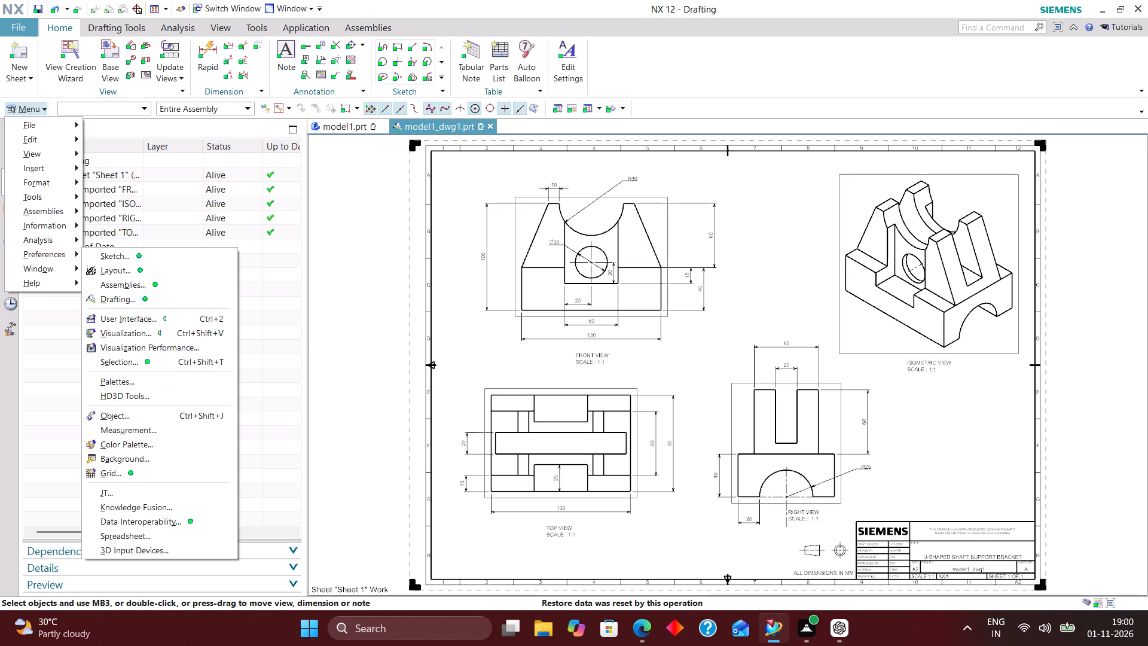
left_click(156, 298)
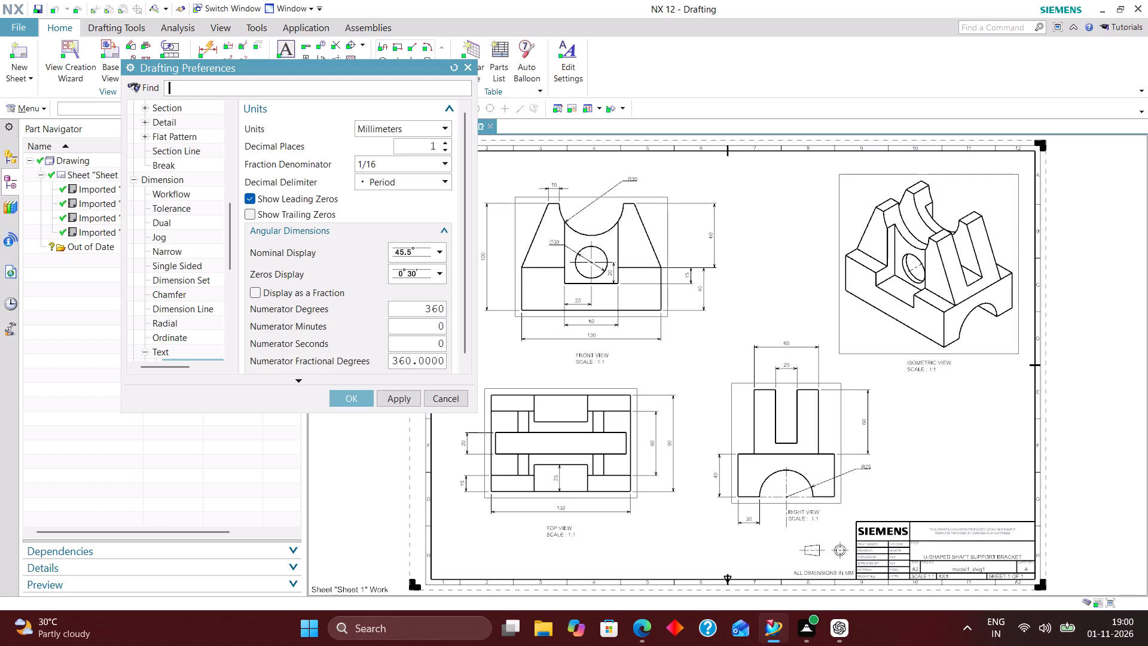
scroll(173, 217, "down", 14)
scroll(177, 224, "up", 1)
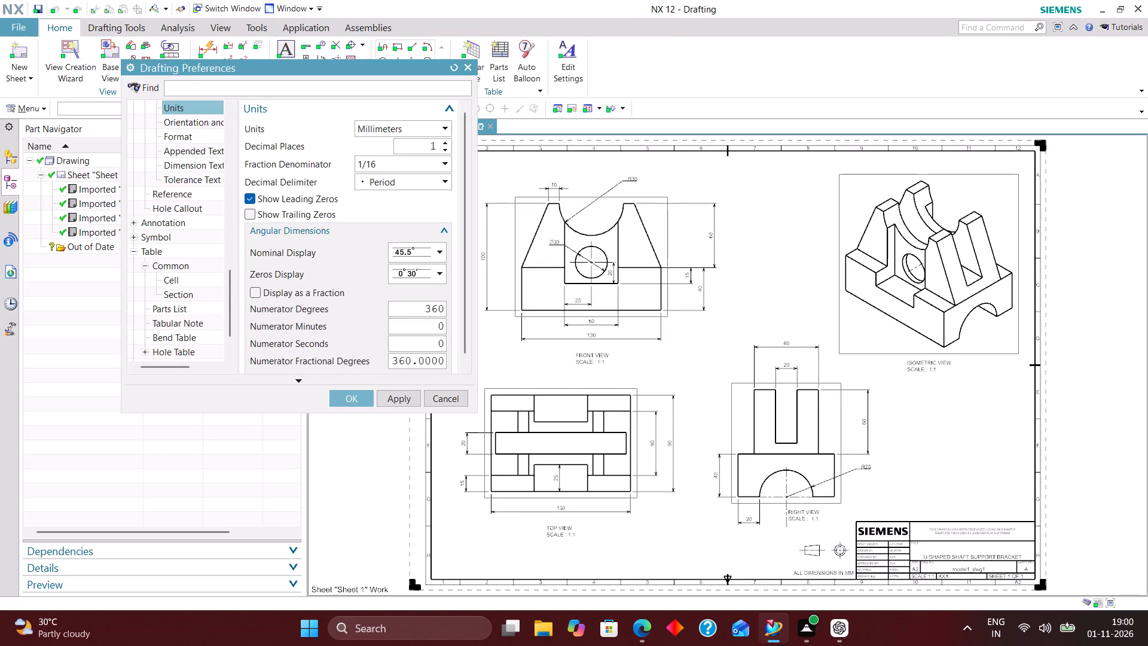
scroll(179, 218, "up", 7)
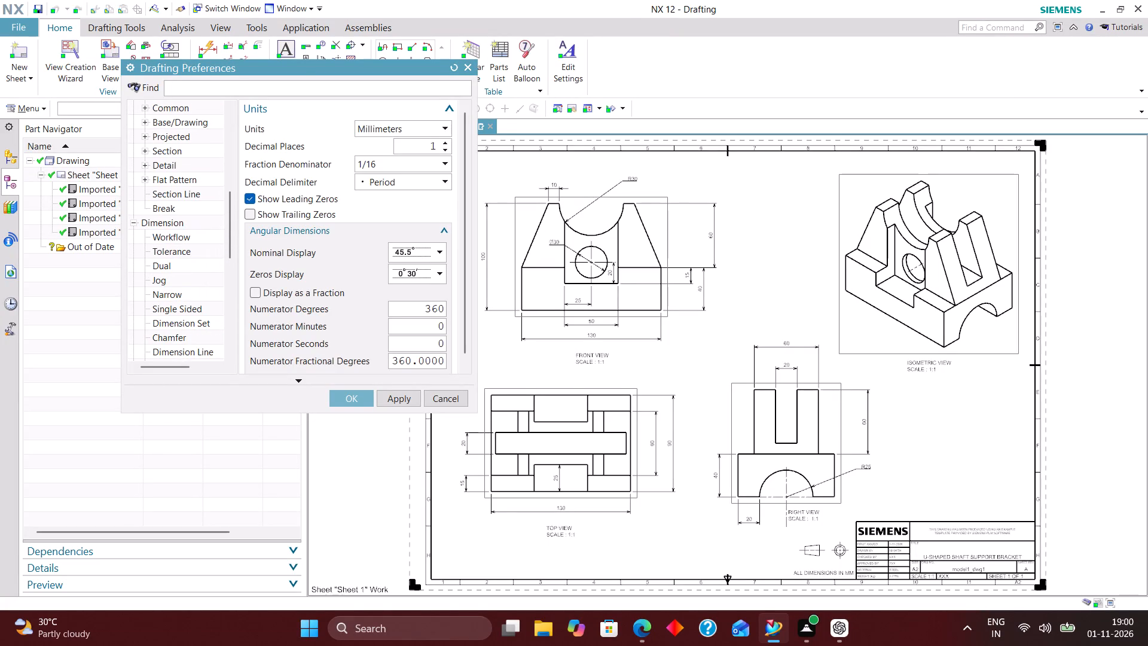
scroll(173, 204, "up", 4)
scroll(173, 195, "down", 6)
scroll(188, 247, "down", 2)
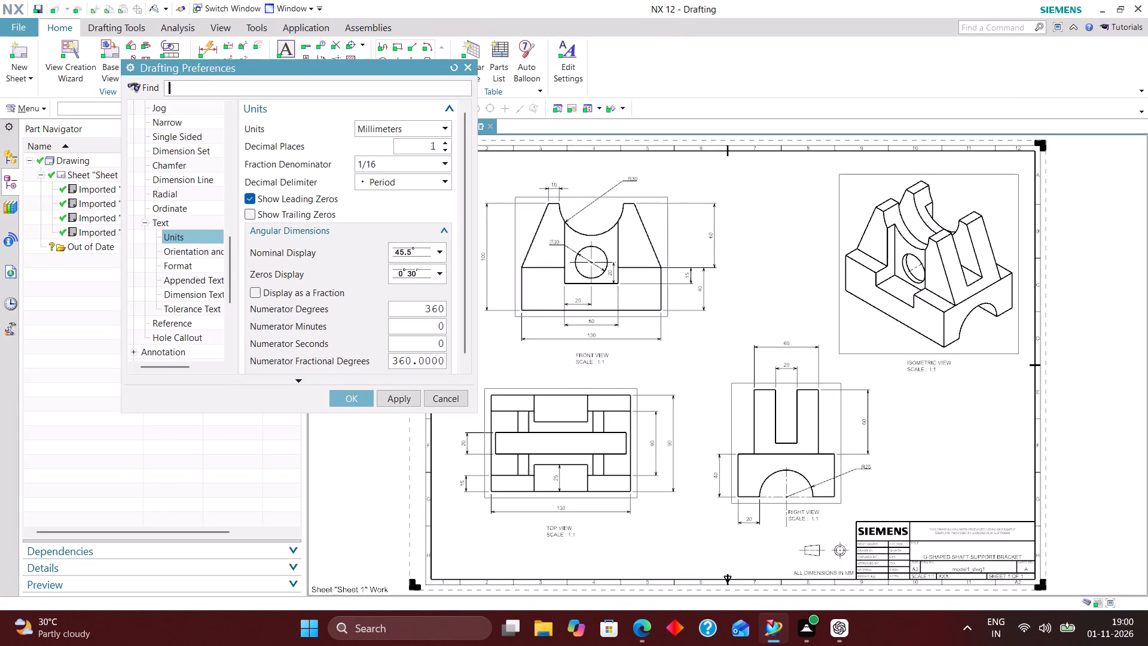
scroll(185, 231, "up", 5)
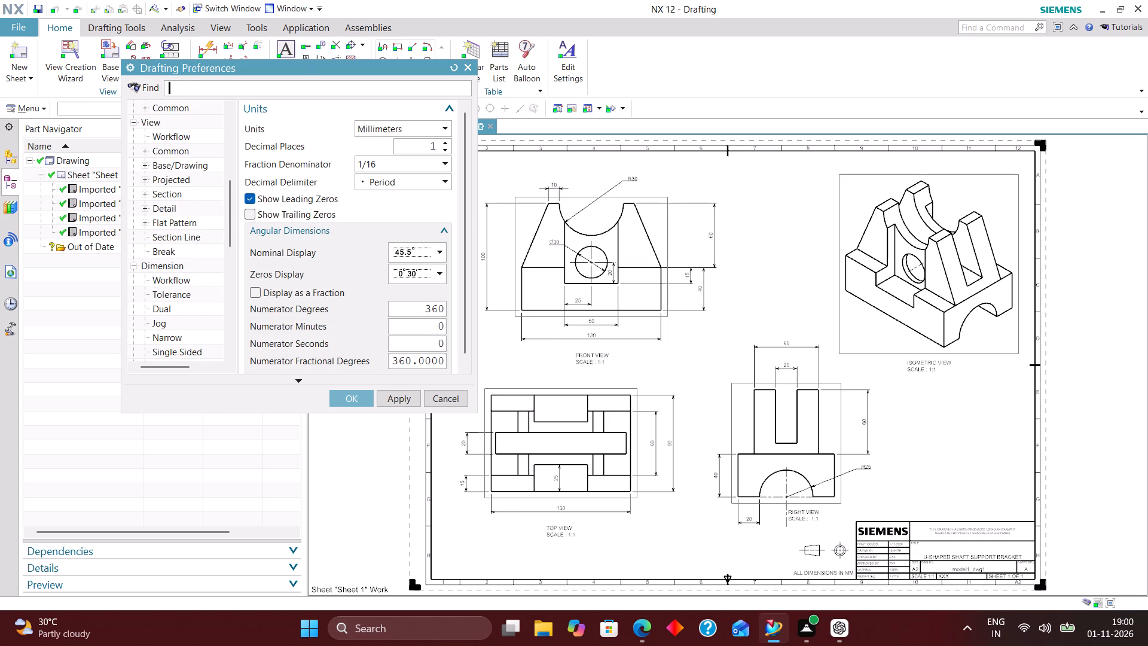
scroll(170, 266, "up", 1)
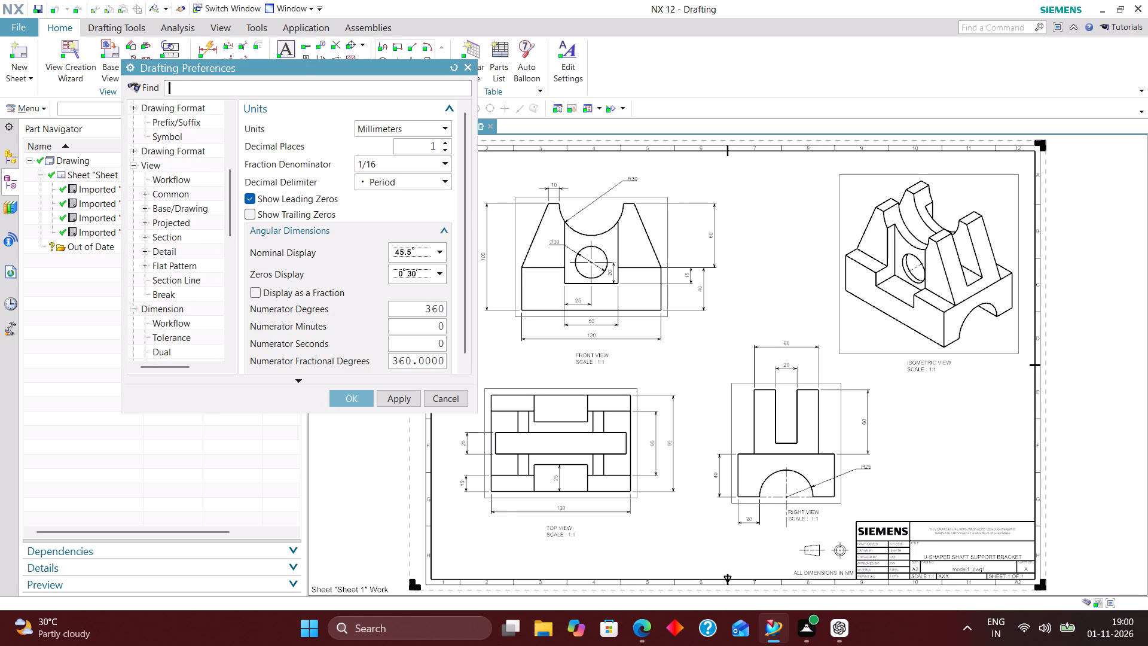
scroll(188, 246, "down", 2)
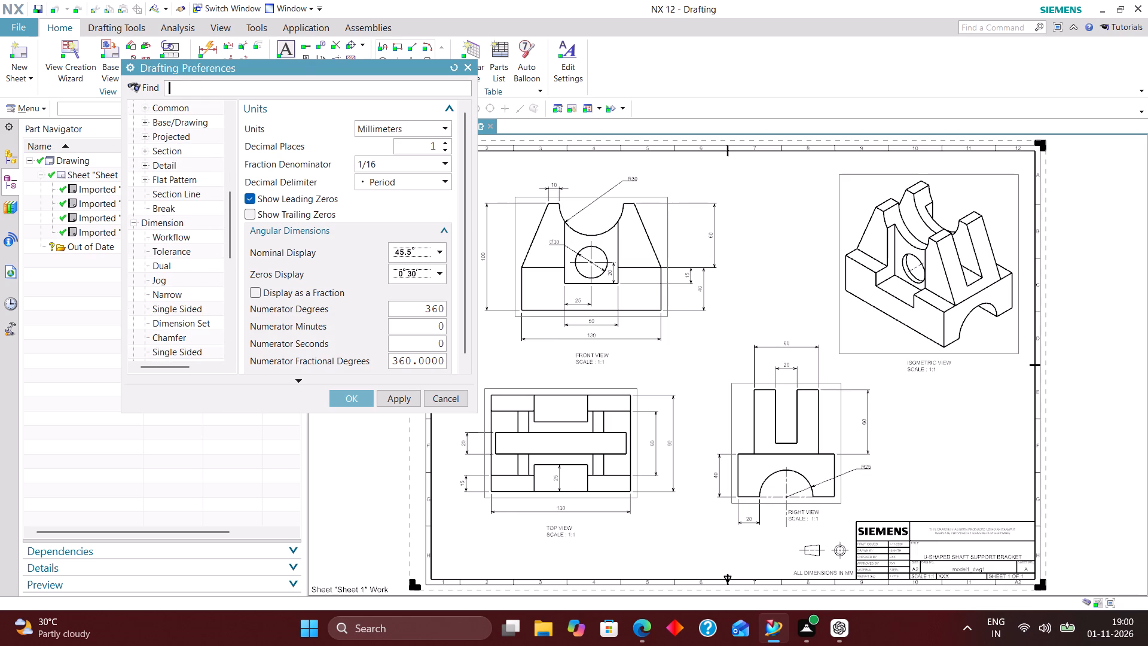
scroll(184, 240, "up", 3)
left_click(183, 222)
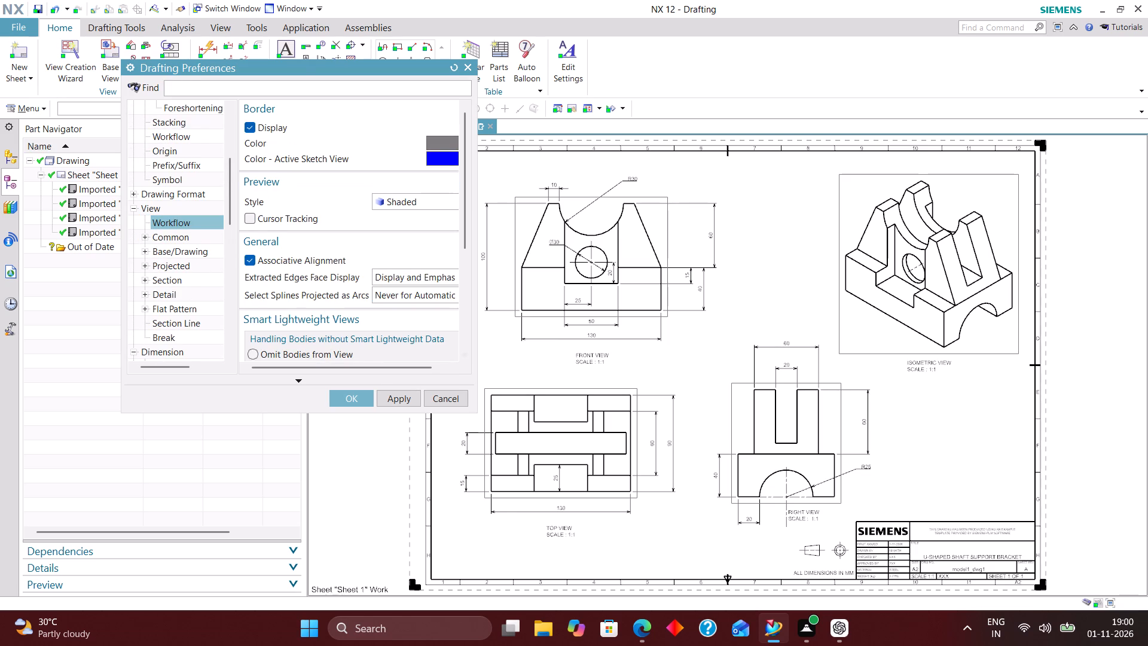
left_click(249, 126)
left_click(353, 398)
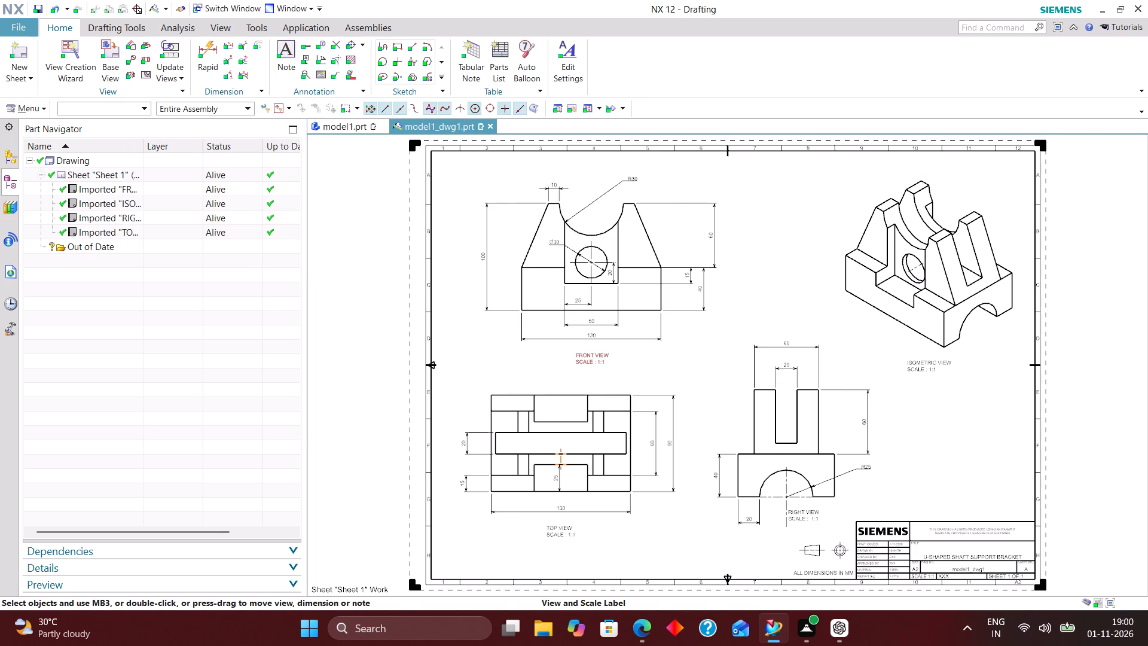
Make all layers invisible in the ISOMETRIC VIEW, then set only layers 2, 223, 224, 225, 226 and 256 visible.
scroll(488, 331, "down", 3)
scroll(630, 345, "up", 4)
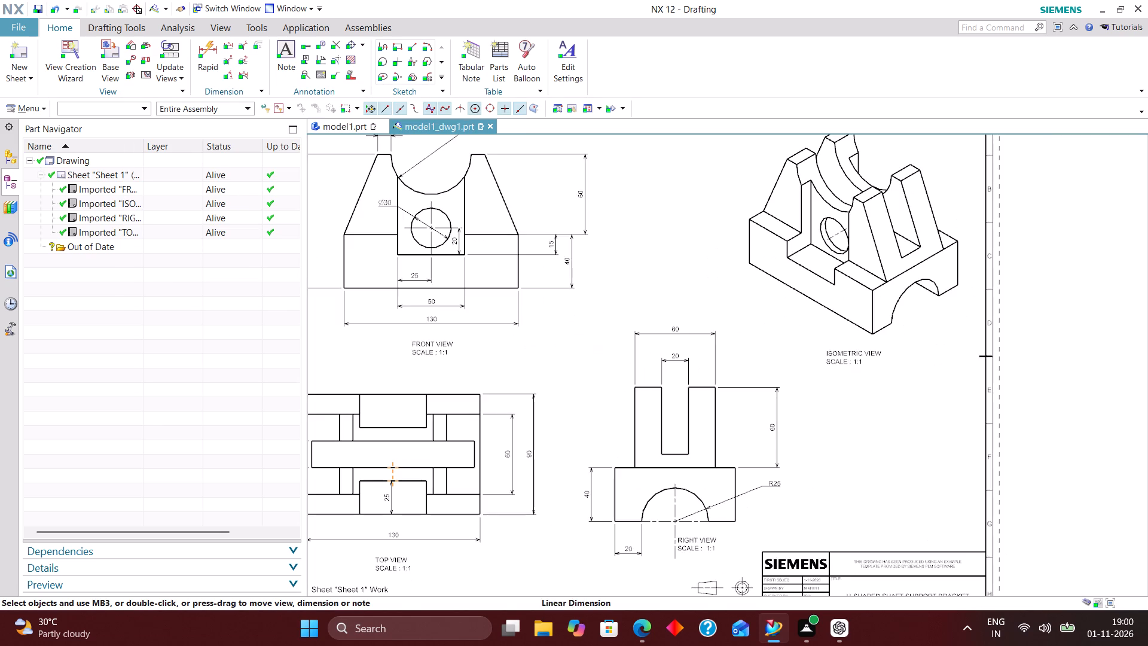
right_click_drag(657, 222, 582, 328)
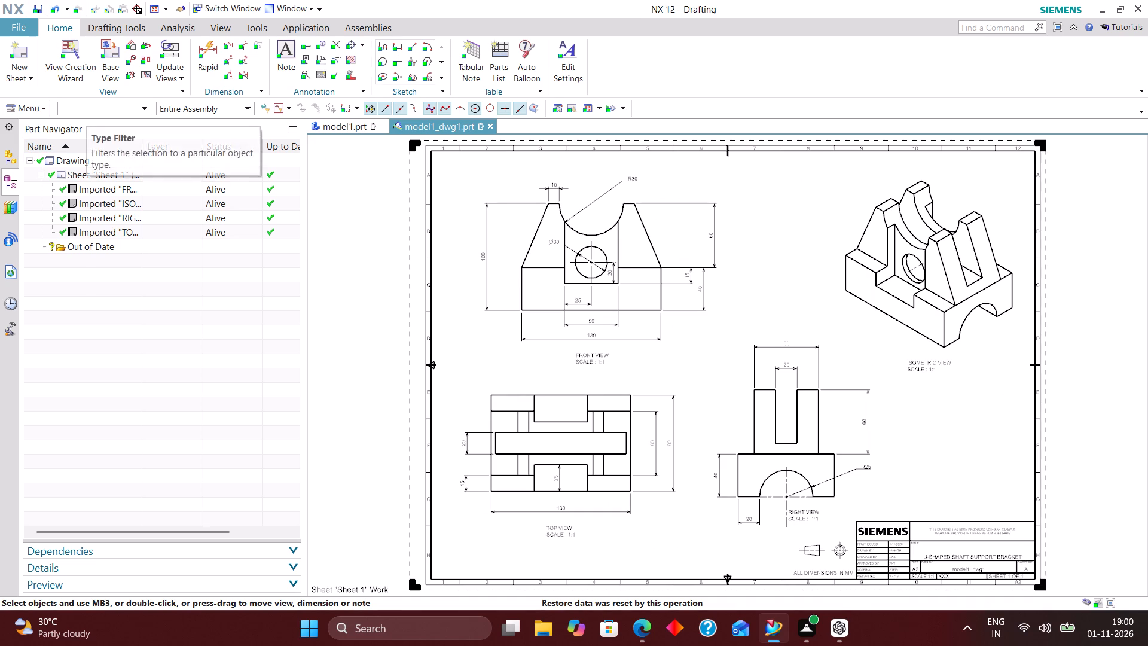
left_click(42, 109)
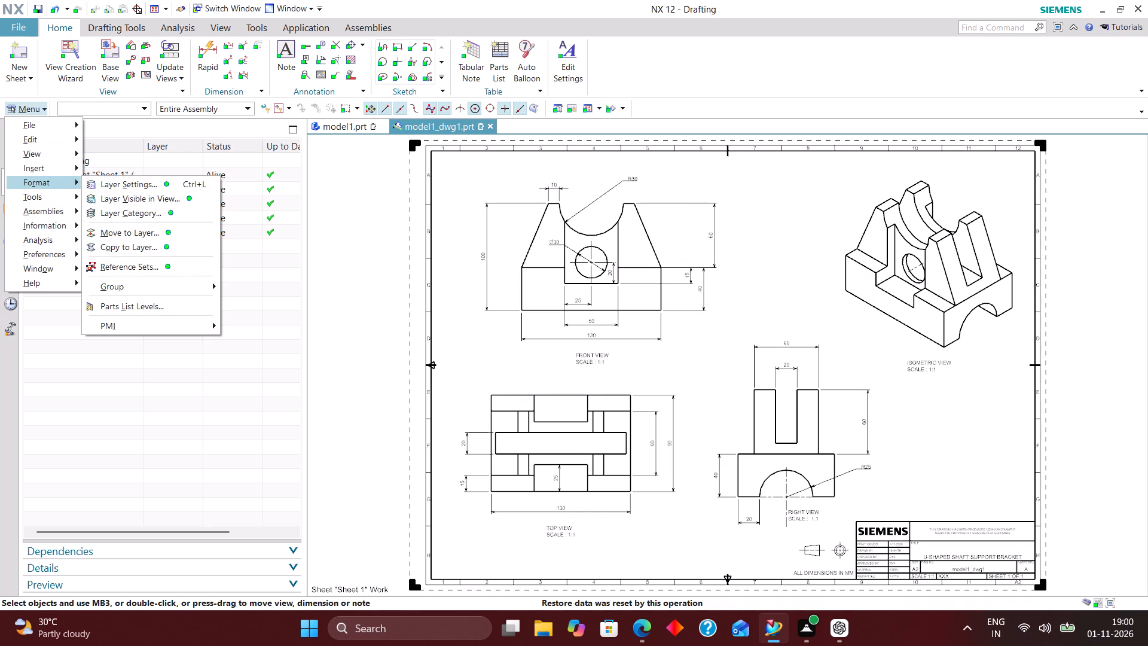
left_click(203, 197)
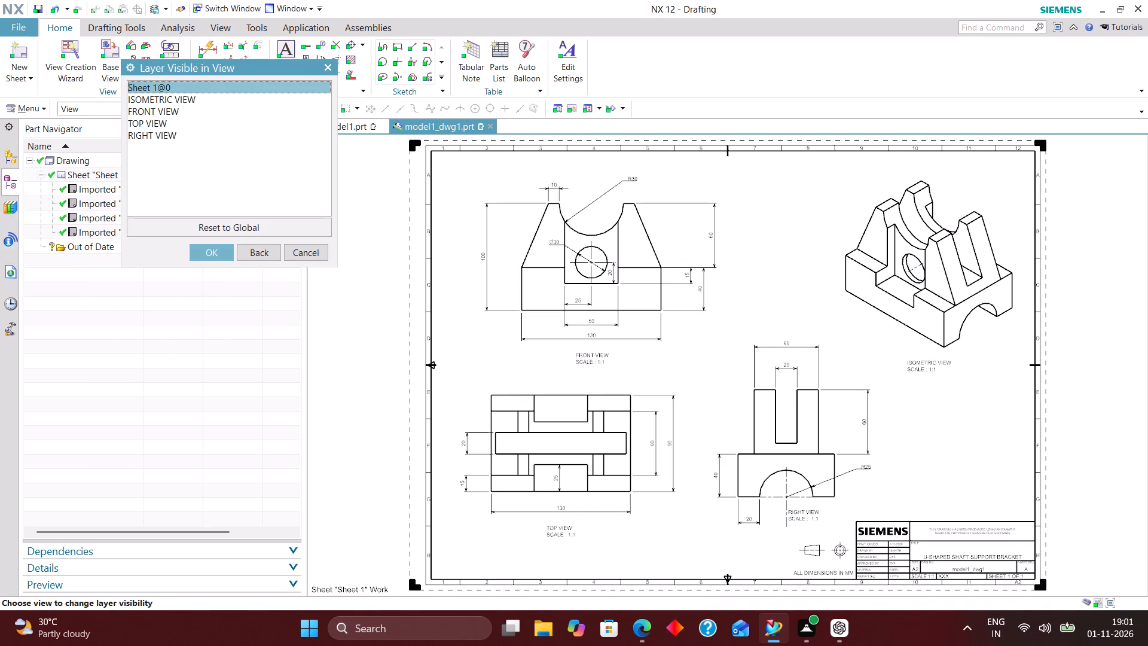
left_click(195, 96)
left_click(209, 255)
left_click(143, 154)
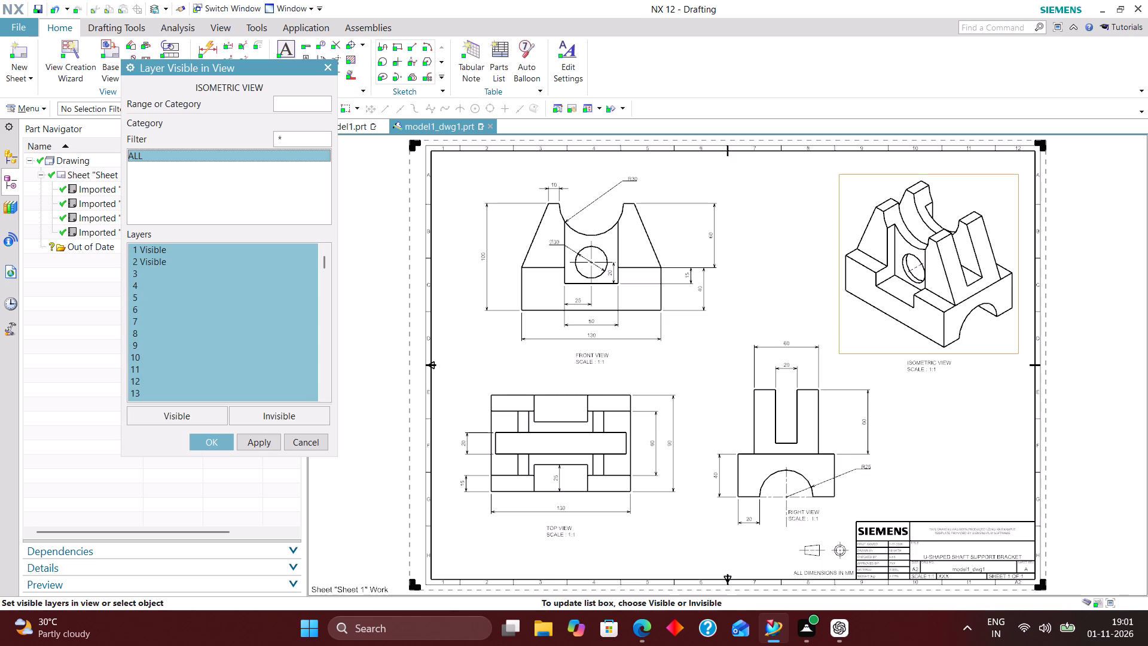
left_click(300, 408)
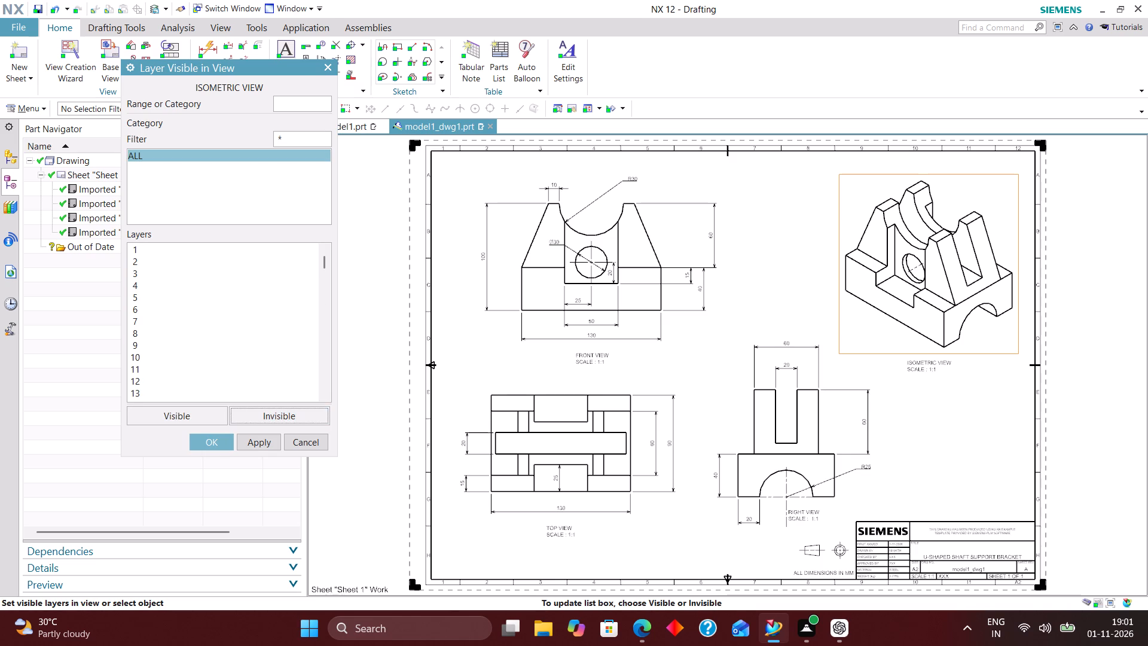
left_click(301, 106)
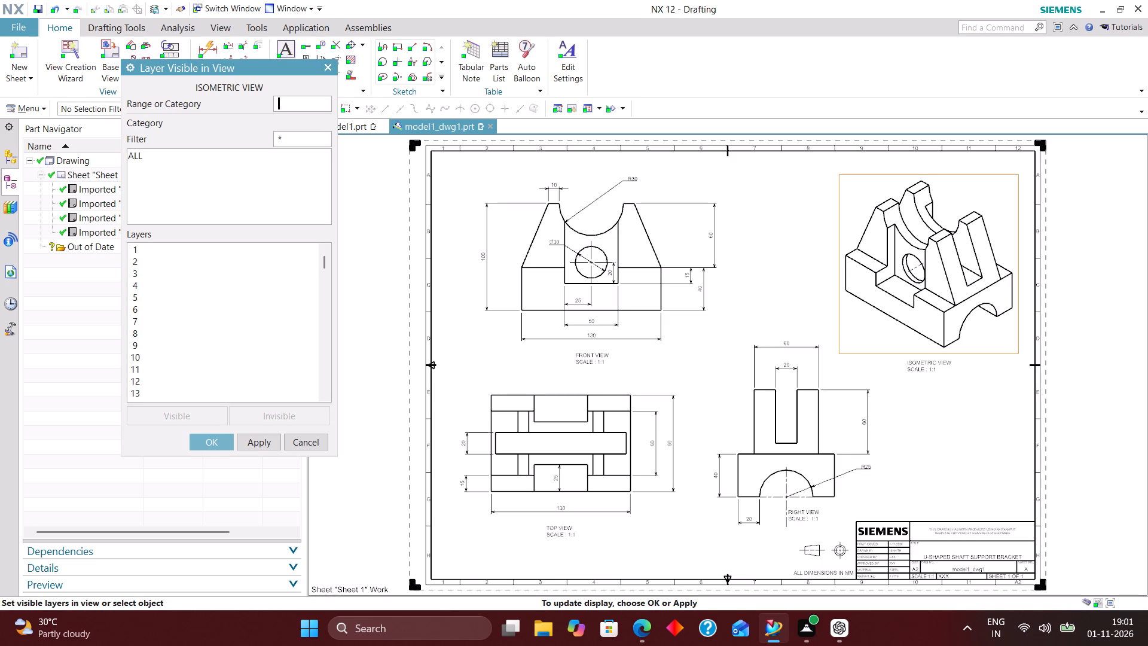
key("2")
key("Return")
type("223")
key("Return")
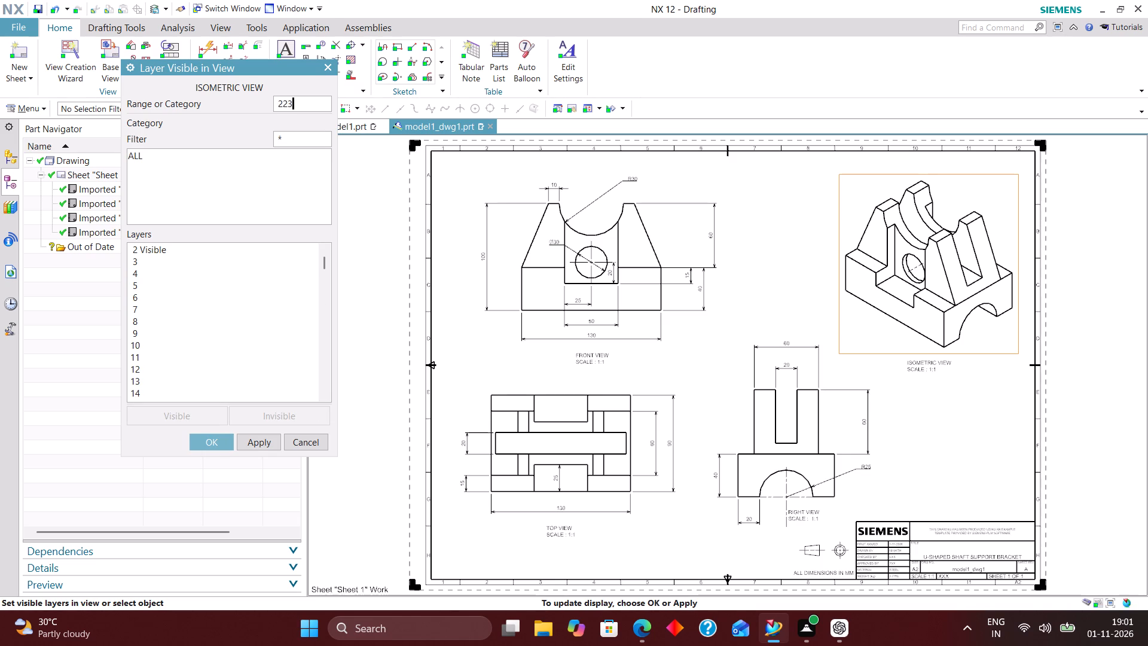
type("224")
key("Return")
type("225")
key("Return")
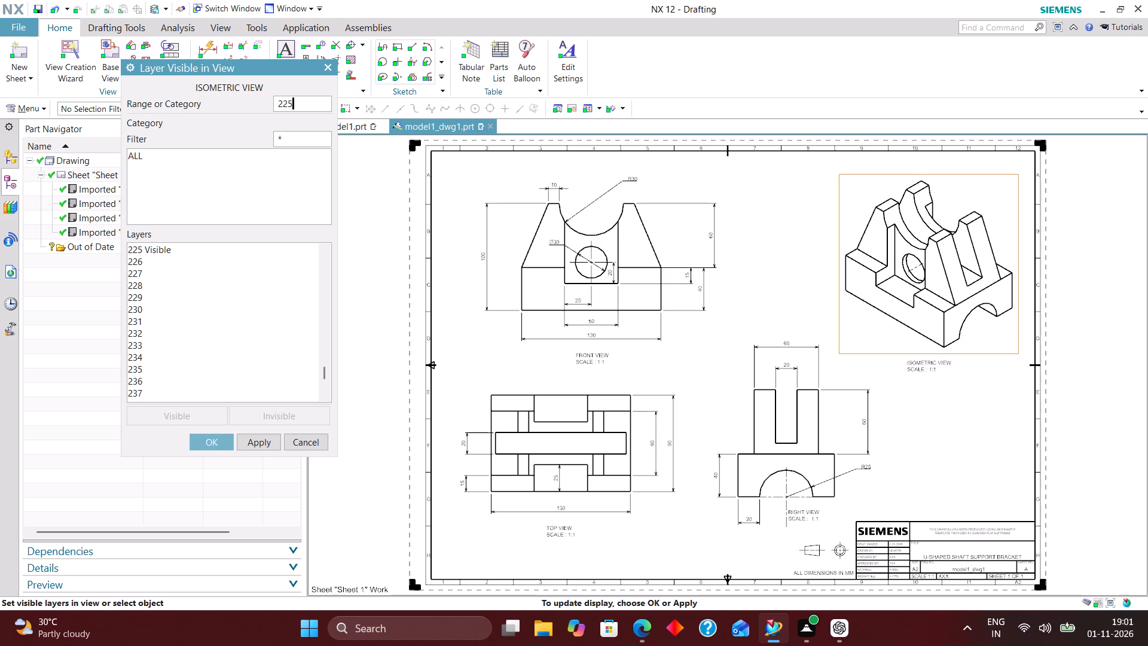
type("226")
key("Return")
type("256")
key("Return")
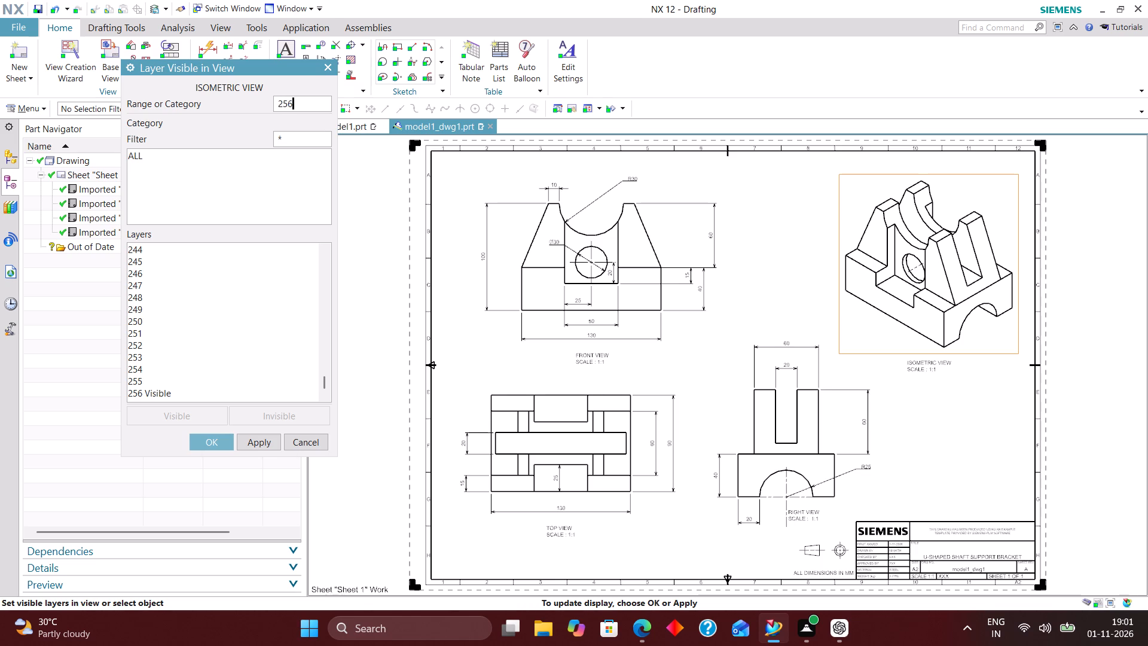
left_click(211, 437)
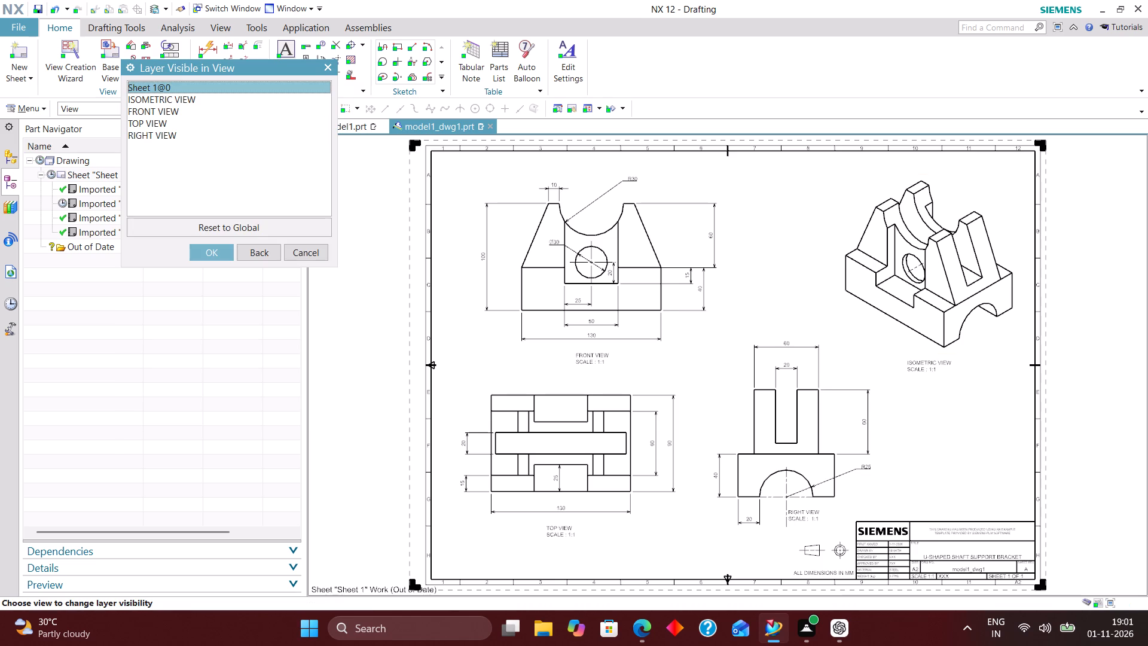
Make all layers invisible in the FRONT VIEW except 2, 223, 224, 225, 226 and 256.
left_click(142, 110)
left_click(216, 252)
left_click(133, 153)
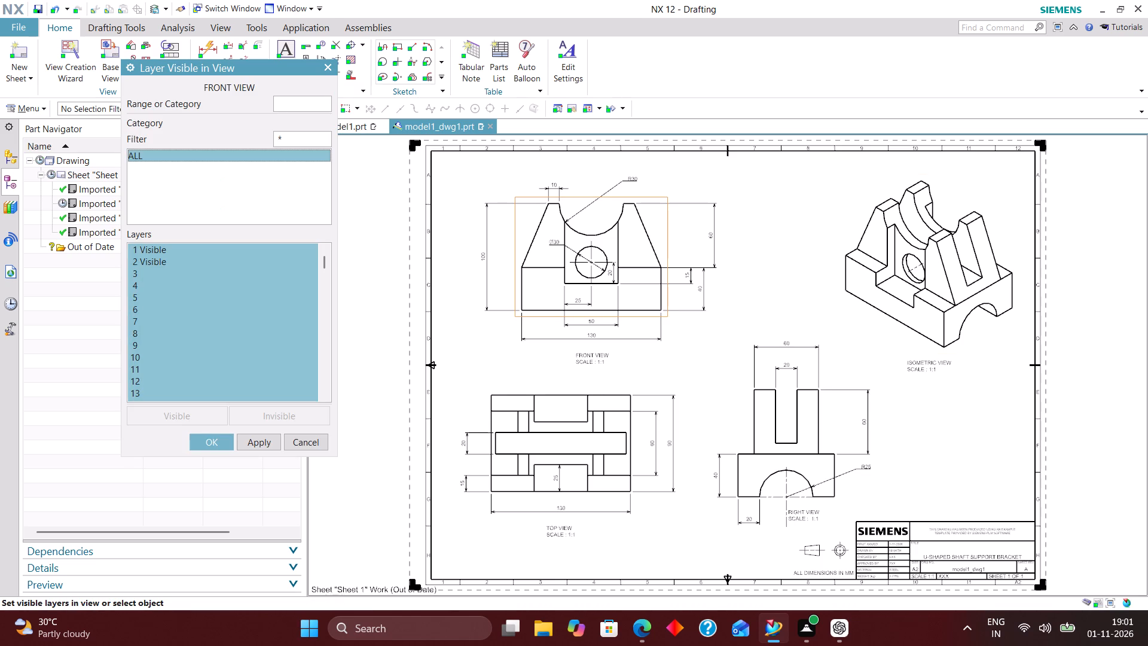
left_click(301, 105)
left_click(292, 414)
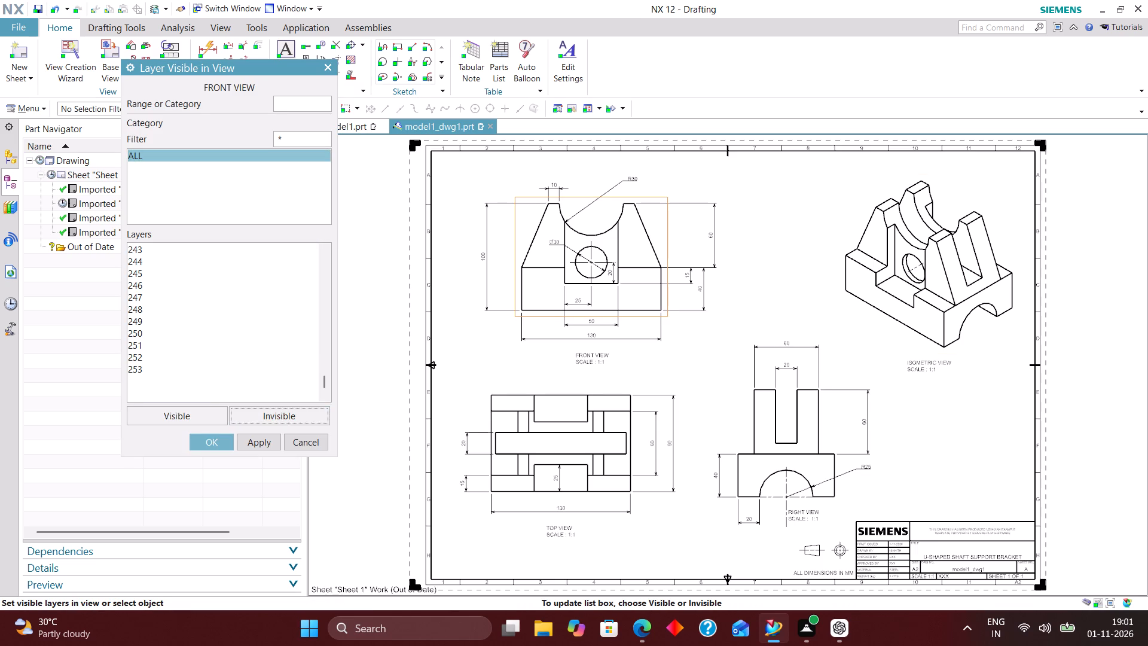
left_click(297, 99)
key("2")
key("Return")
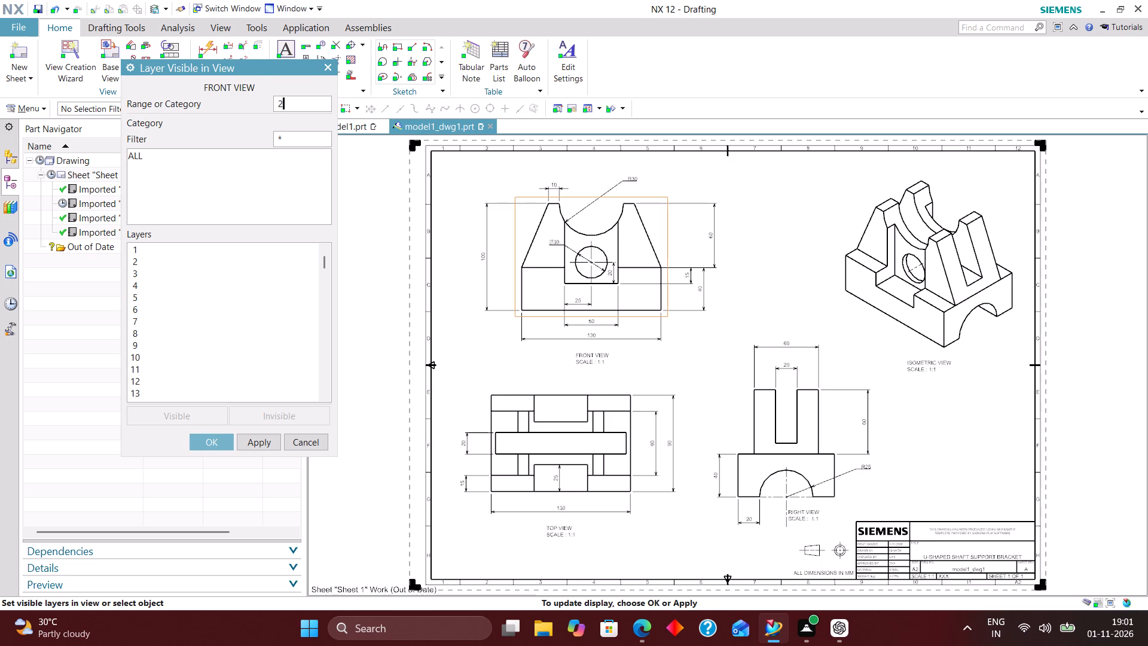
type("223")
key("Return")
type("224")
key("Return")
type("225")
key("Return")
type("226")
key("Return")
type("256")
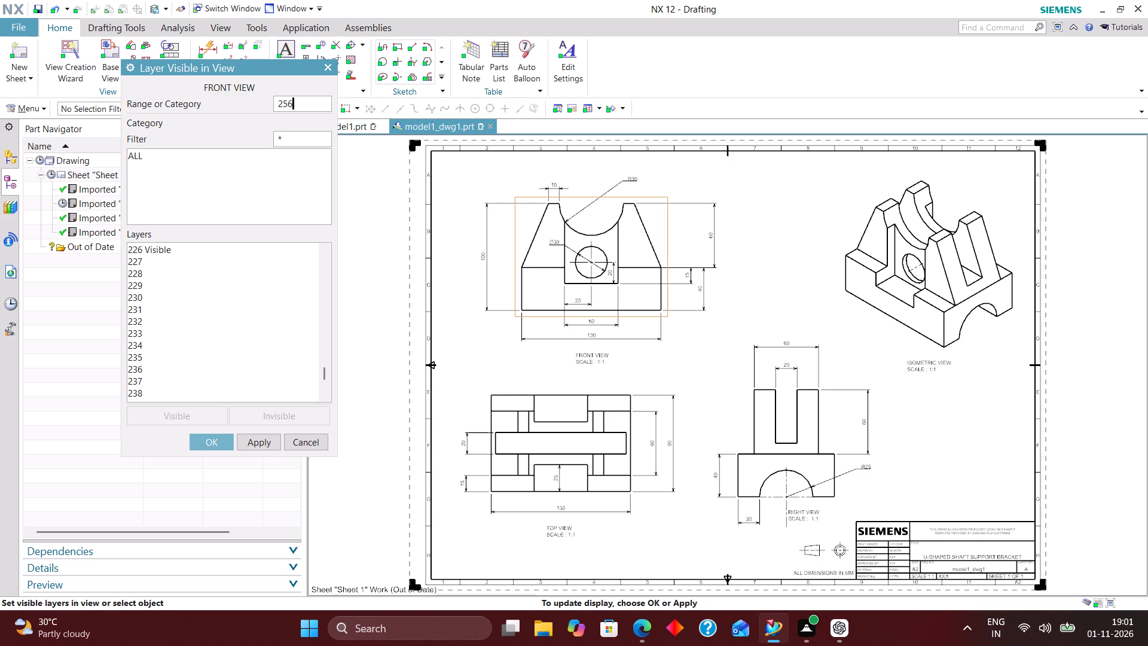
key("Return")
left_click(215, 440)
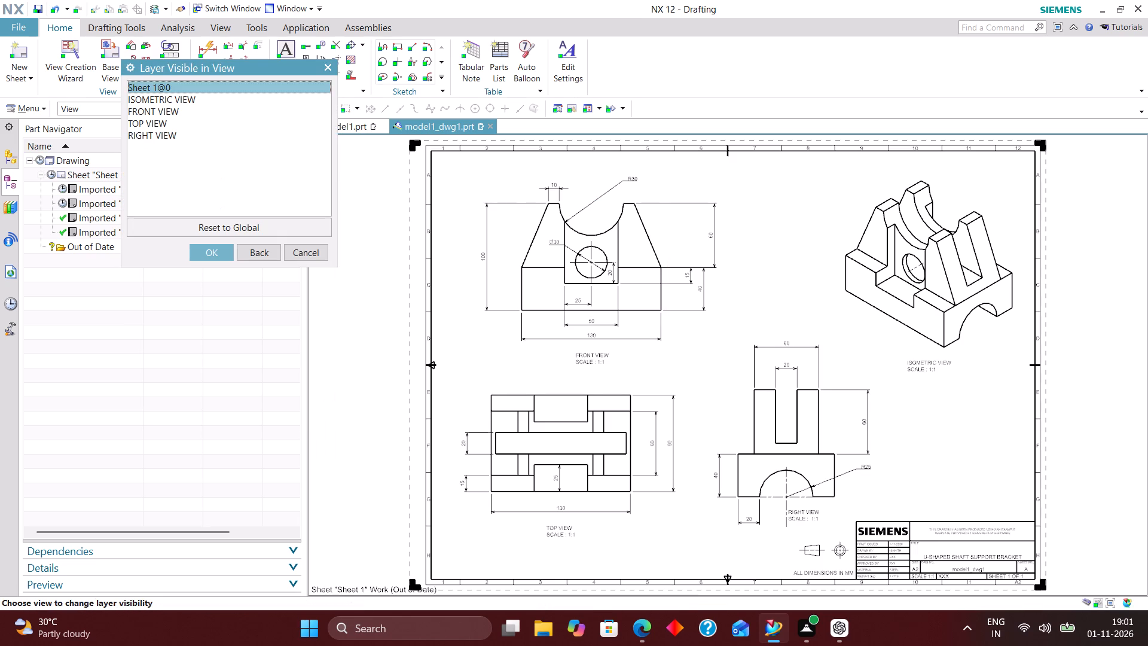
Make all layers invisible in the TOP VIEW except 2, 223, 224, 225, 226 and 256.
left_click(133, 120)
left_click(219, 257)
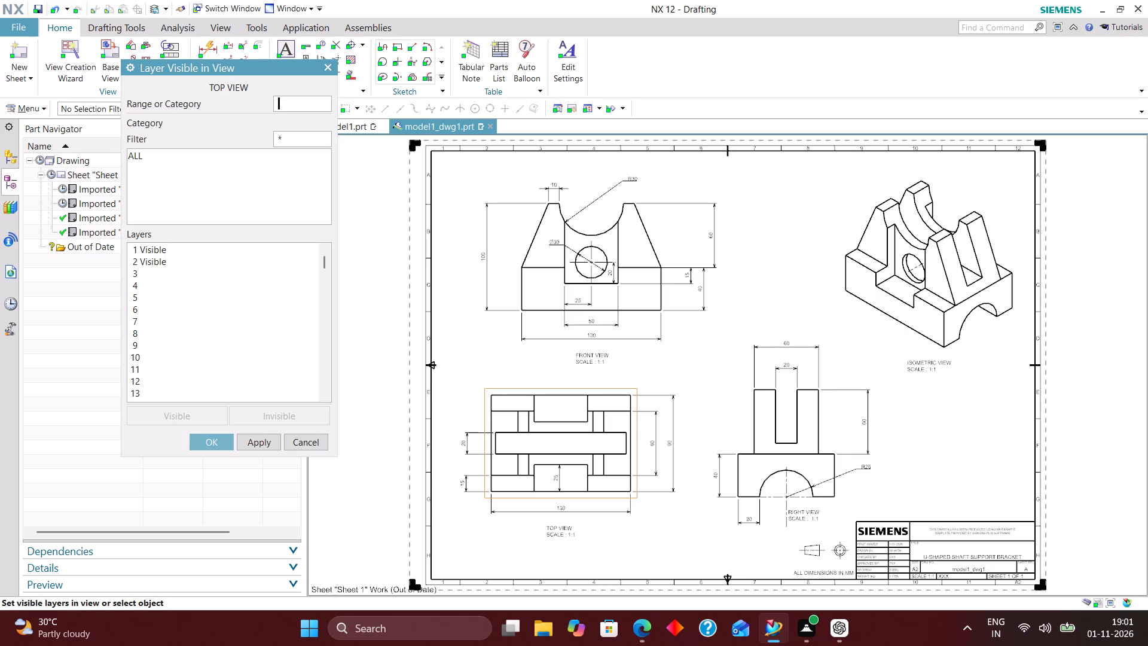
left_click(142, 156)
left_click(282, 415)
left_click(303, 96)
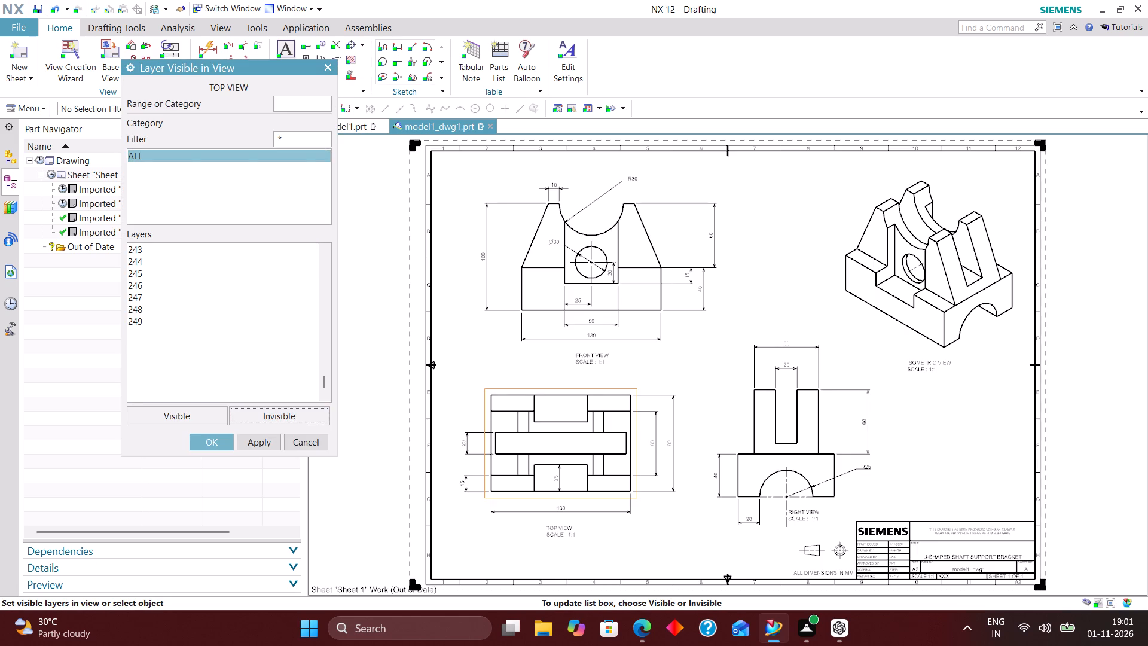
left_click(299, 103)
key("2")
key("Return")
type("223")
key("Return")
type("224")
key("Return")
type("225")
key("Return")
type("226")
key("Return")
type("256")
key("Return")
left_click(216, 437)
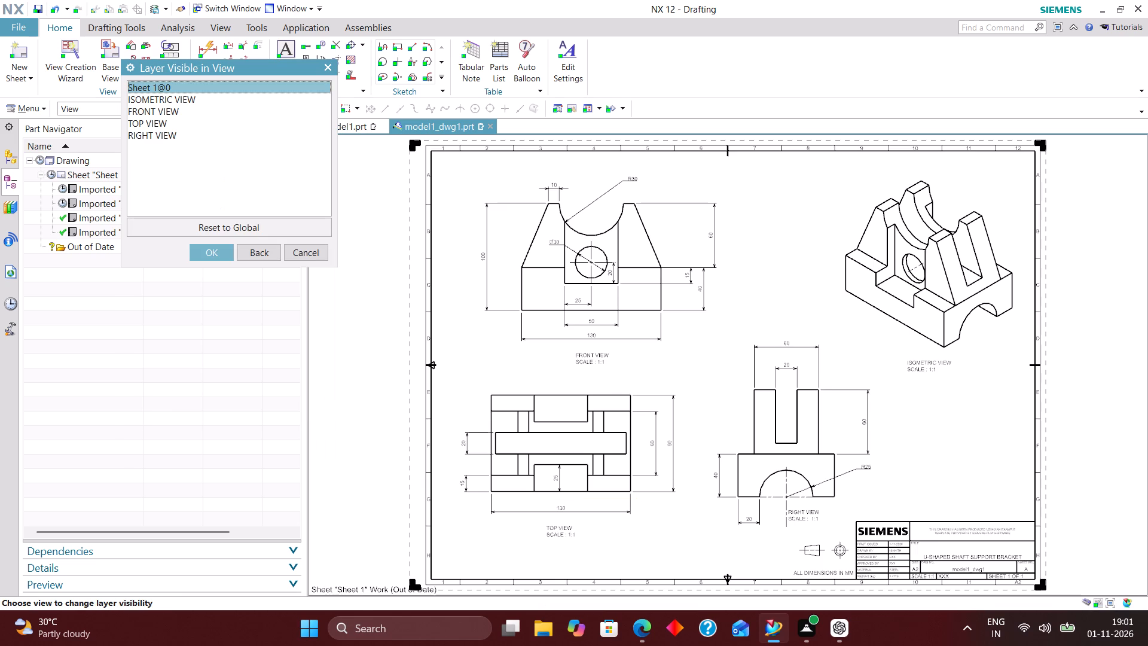
Make all layers invisible in the RIGHT VIEW except 2, 223, 224, 225, 226 and 256, and finish the per-view layer visibility settings.
left_click(166, 139)
left_click(209, 249)
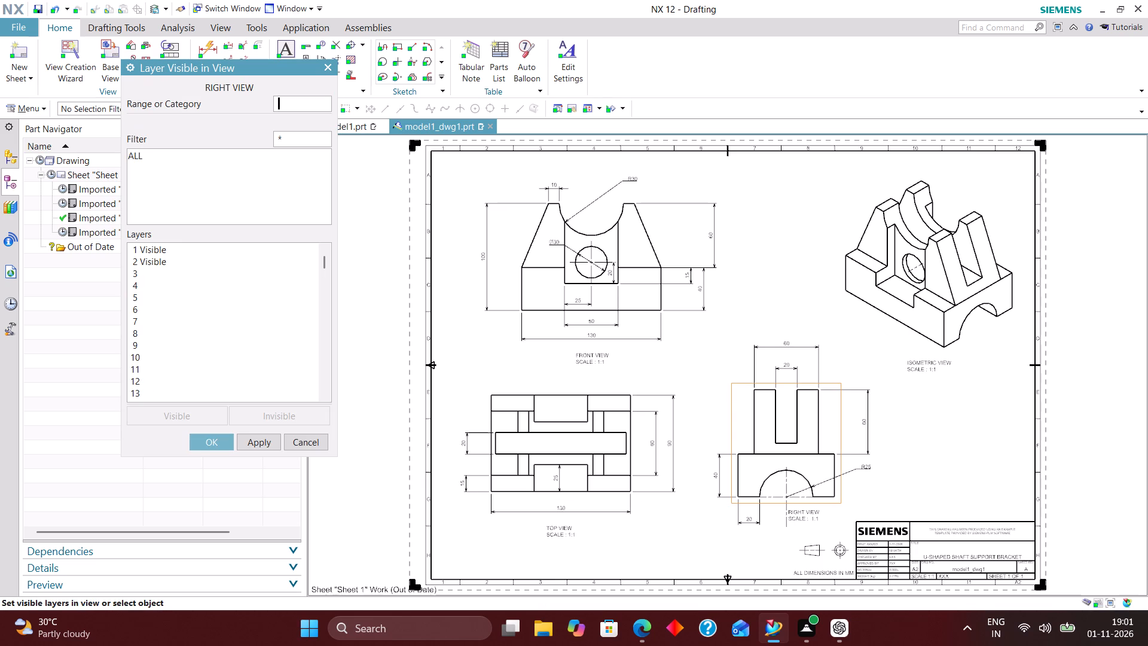
left_click(144, 158)
left_click(298, 412)
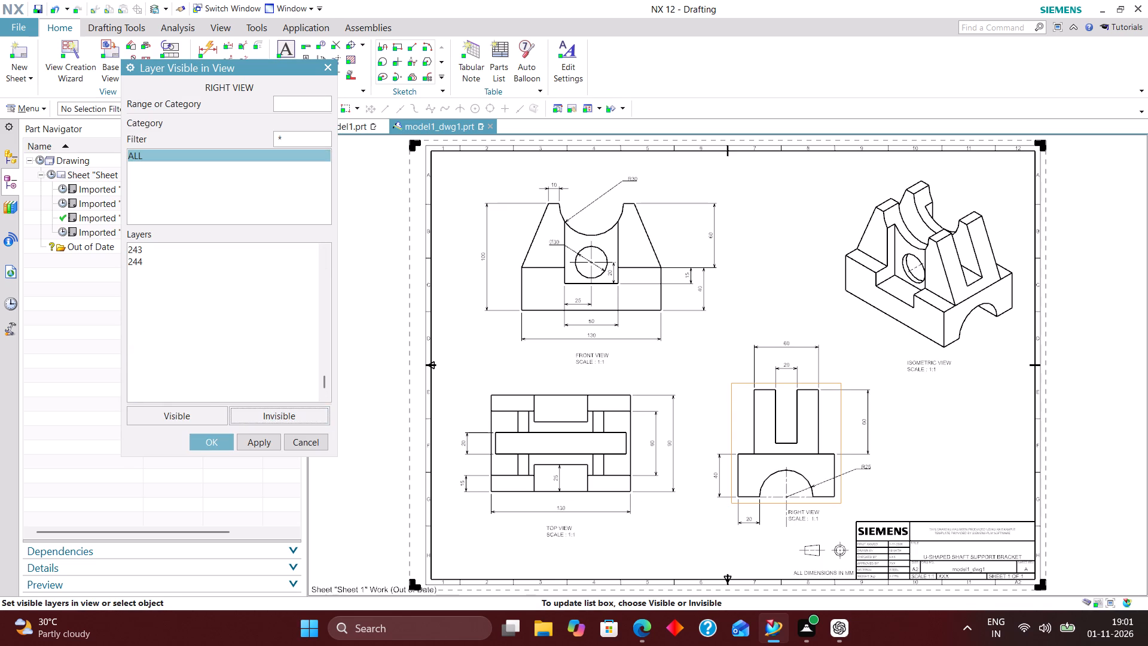
left_click(306, 101)
key("2")
key("Return")
type("223")
key("Return")
type("224")
key("Return")
type("225")
key("Return")
type("226")
key("Return")
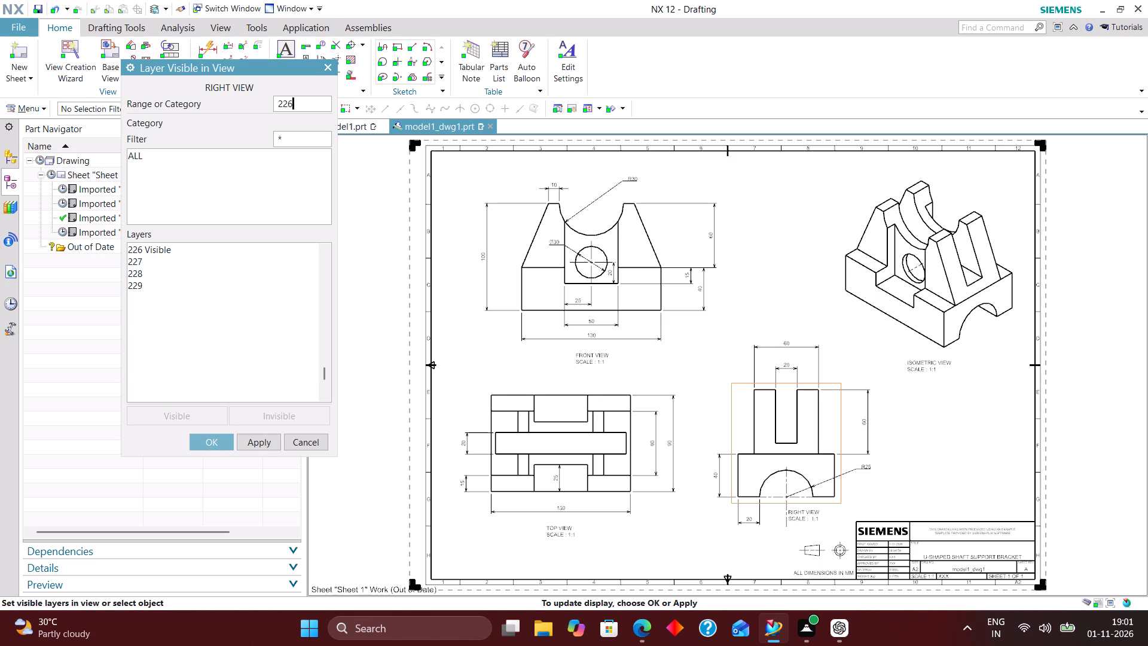
type("256")
key("Return")
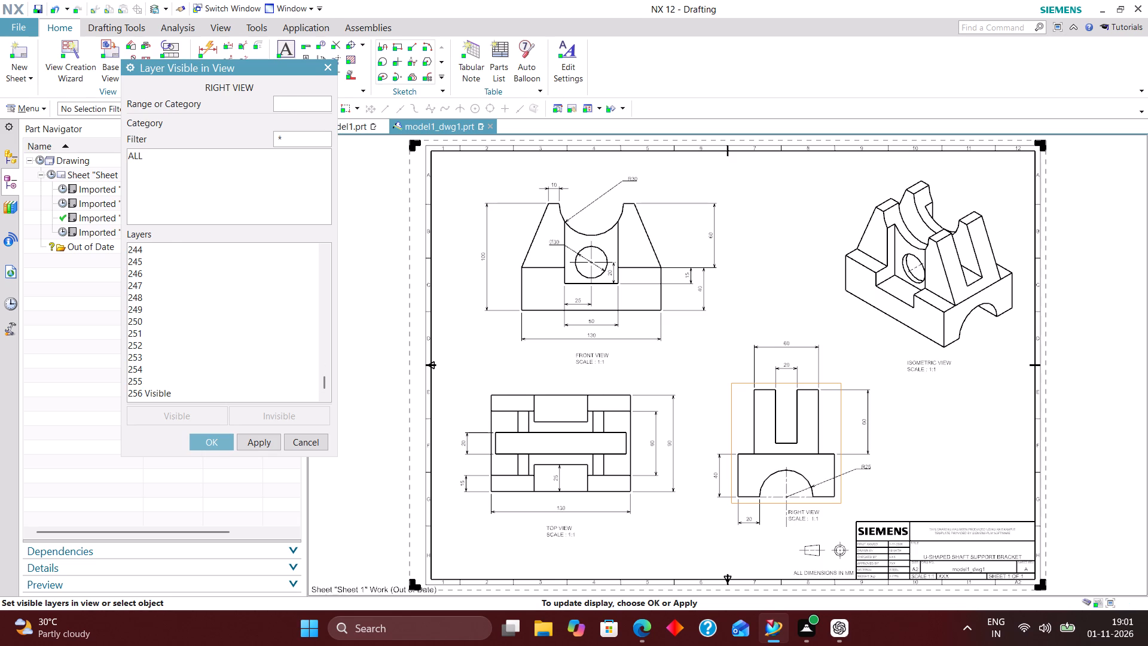
left_click(212, 441)
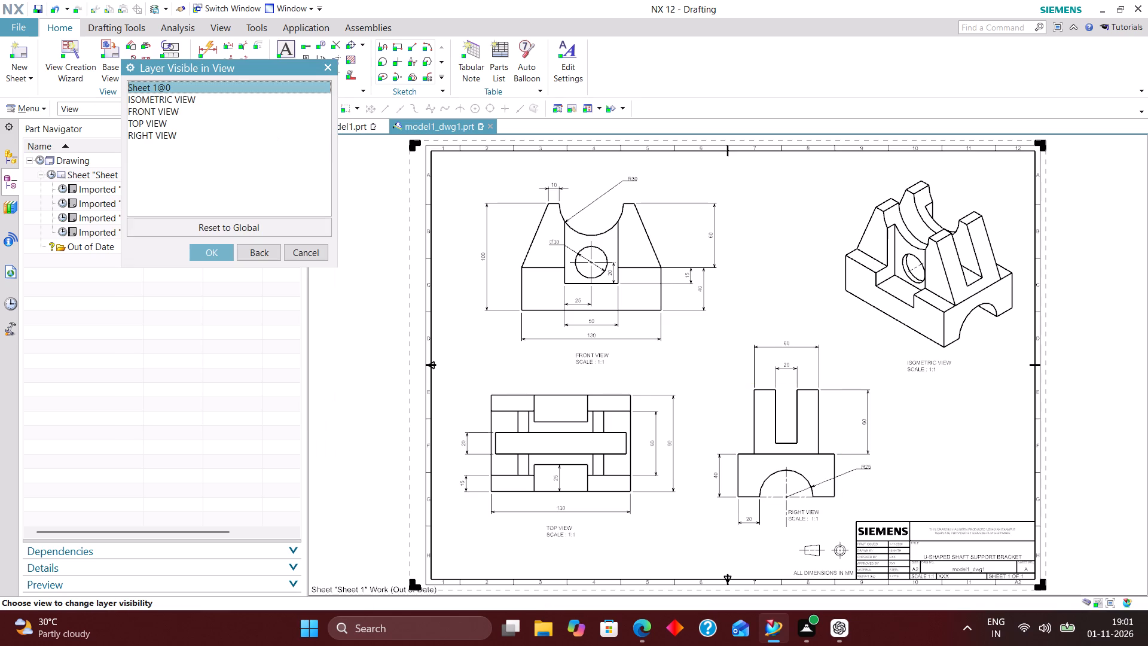
left_click(297, 253)
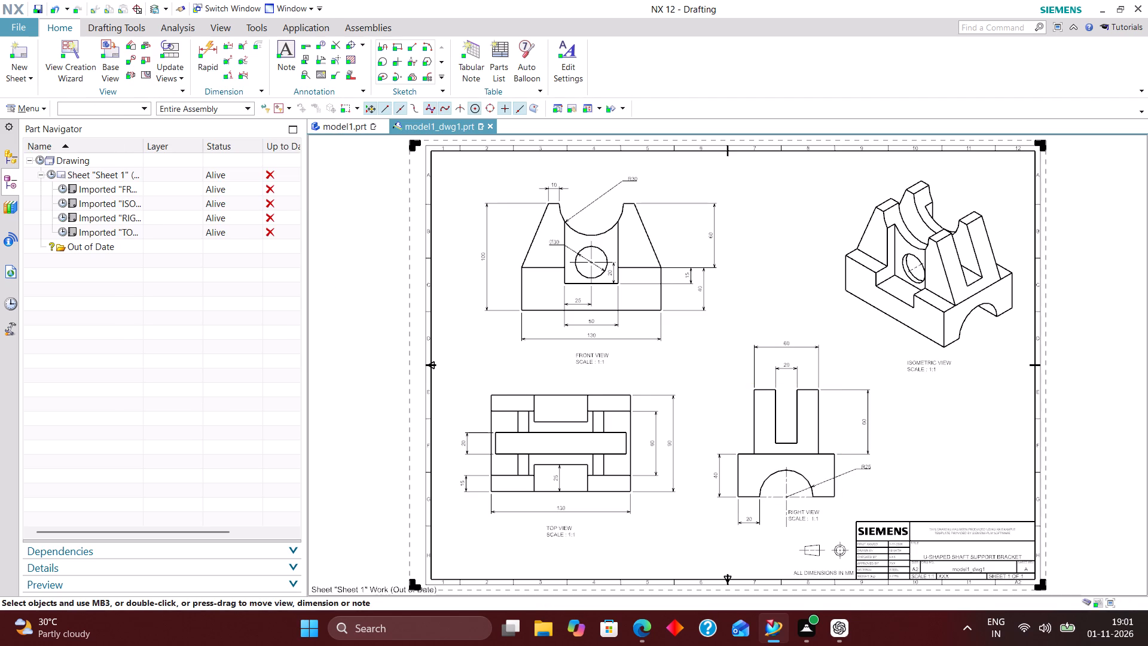
Update the out-of-date drawing sheet and its four imported views.
left_click(39, 157)
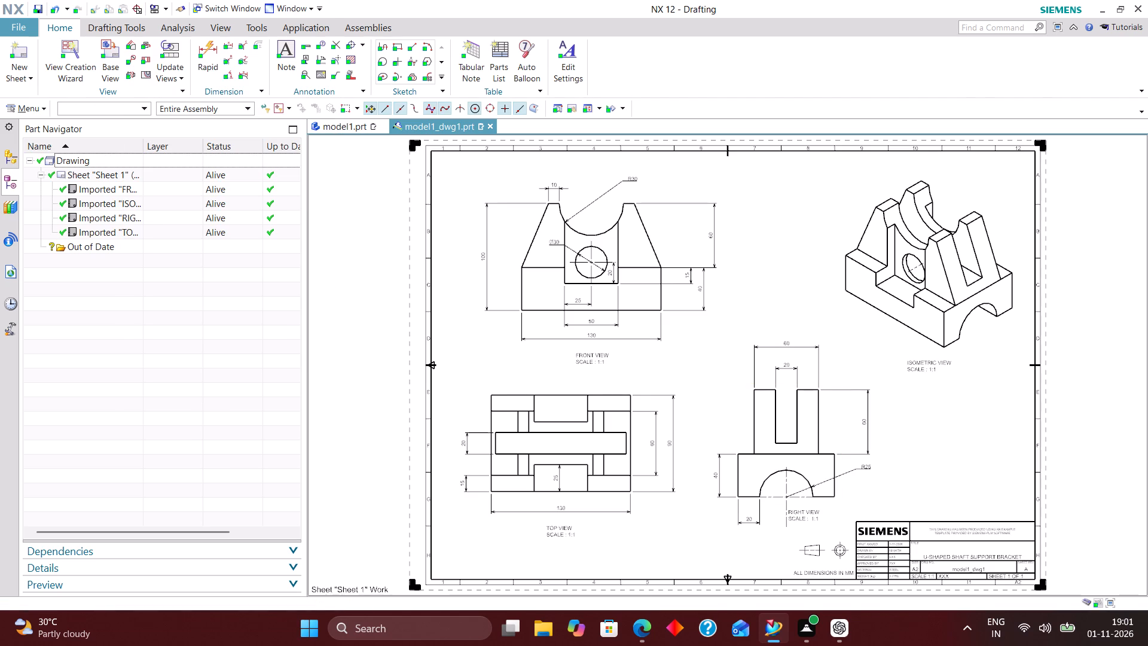
Examine the updated front, top, right and isometric views and their dimensions on the sheet.
scroll(587, 183, "up", 5)
scroll(457, 200, "down", 6)
scroll(624, 295, "up", 1)
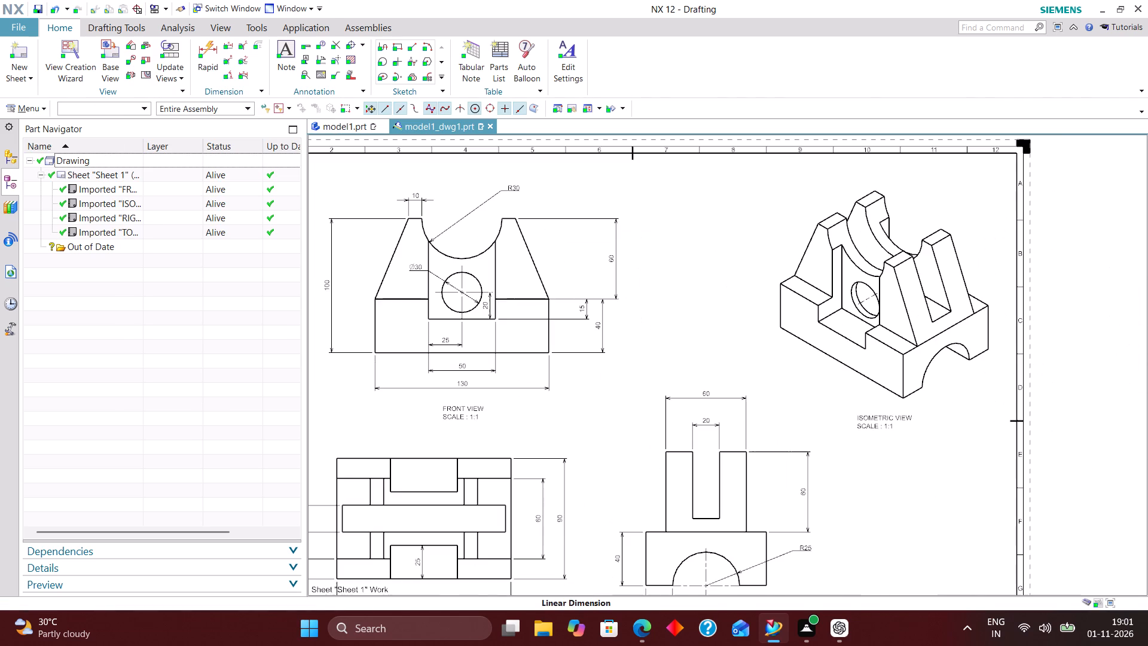
scroll(625, 295, "up", 1)
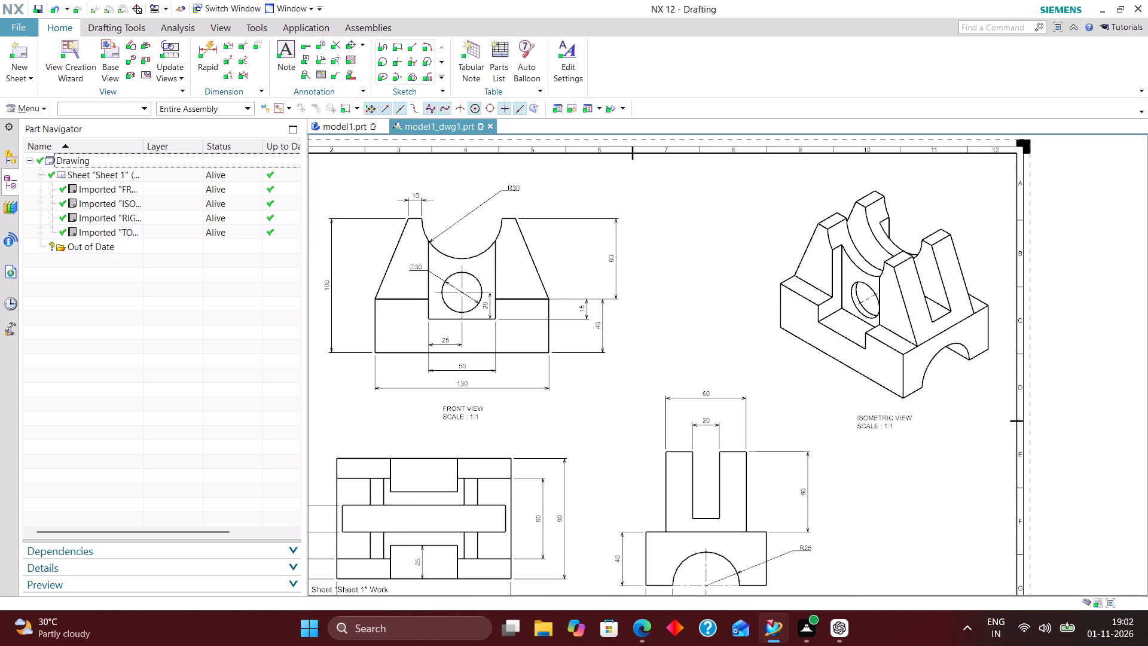
scroll(648, 287, "up", 2)
right_click_drag(702, 245, 658, 296)
scroll(732, 285, "up", 3)
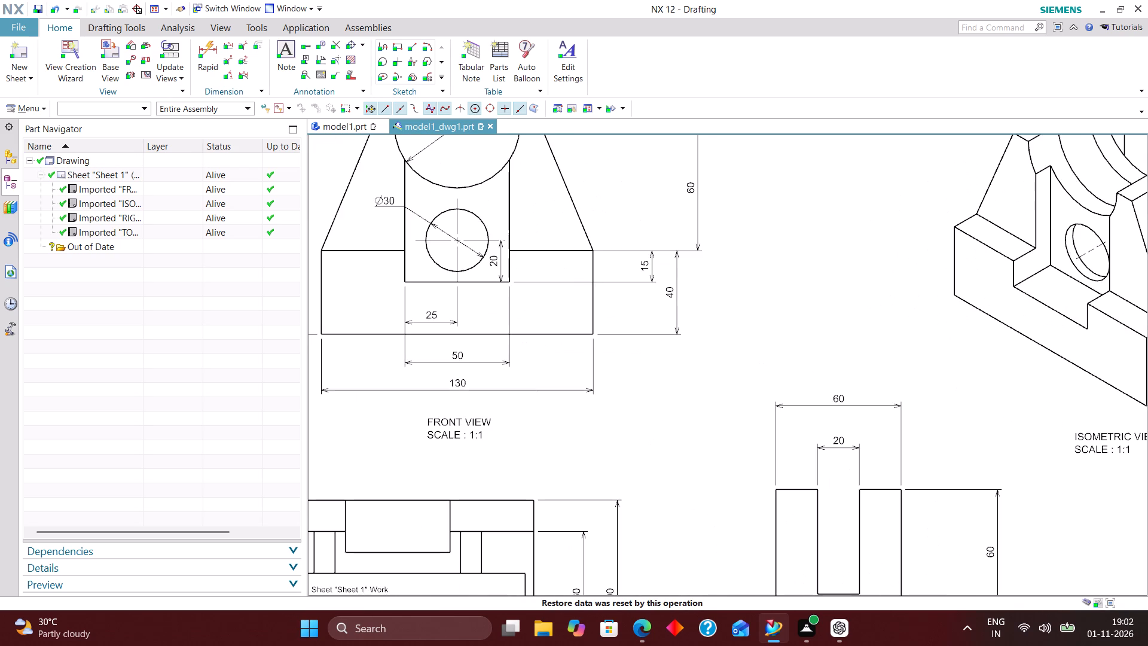
scroll(511, 284, "down", 2)
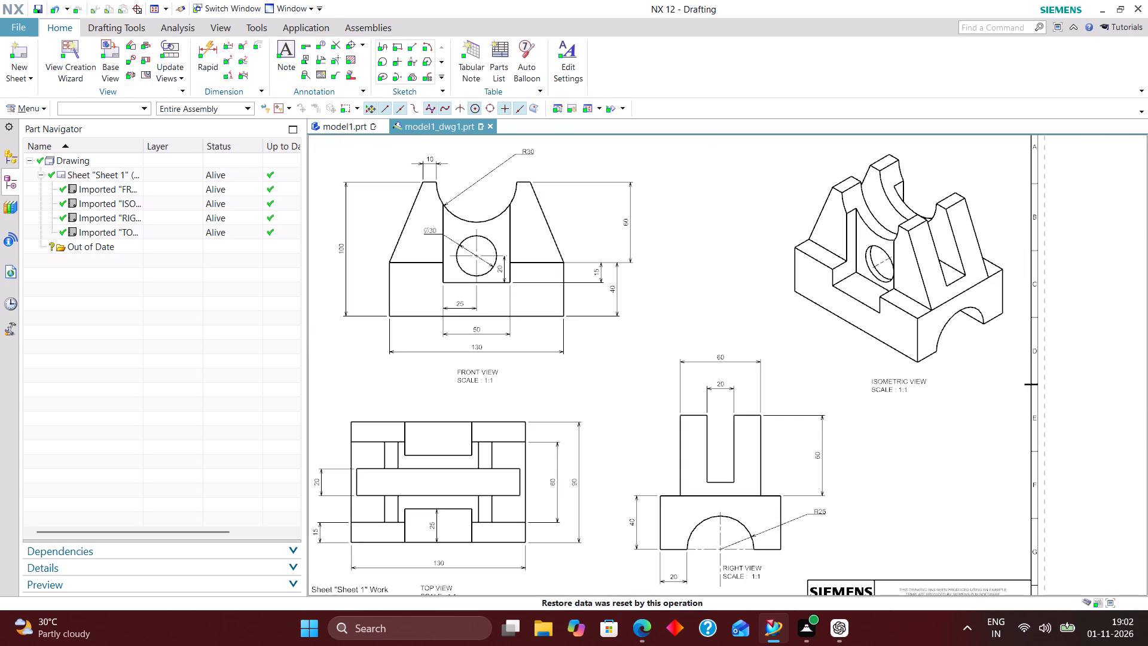
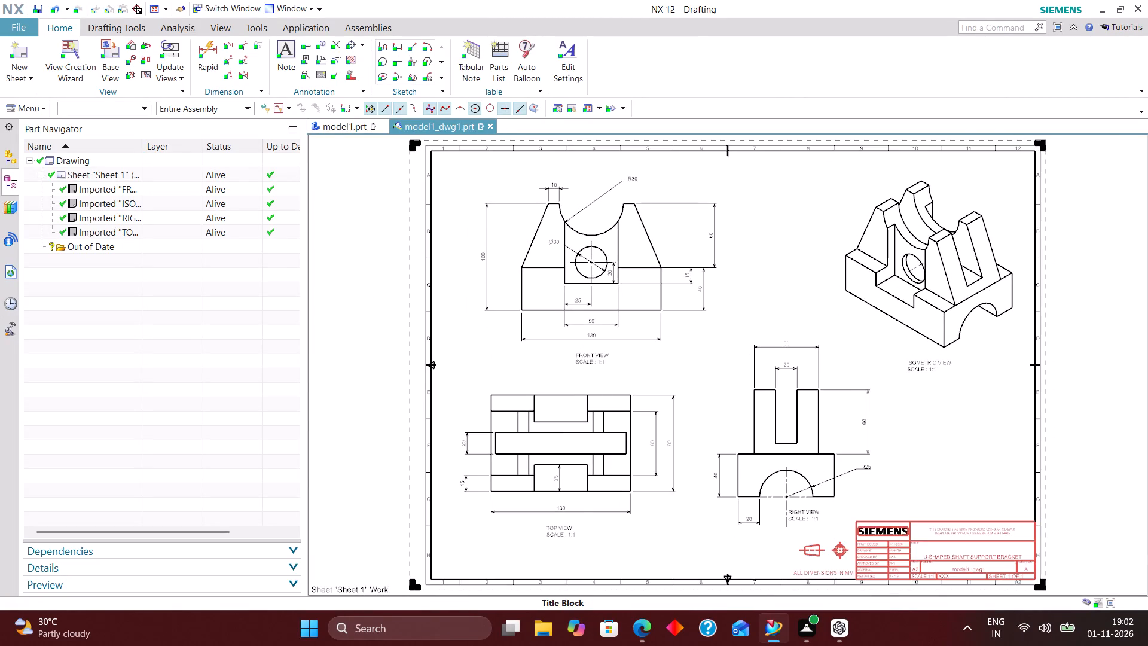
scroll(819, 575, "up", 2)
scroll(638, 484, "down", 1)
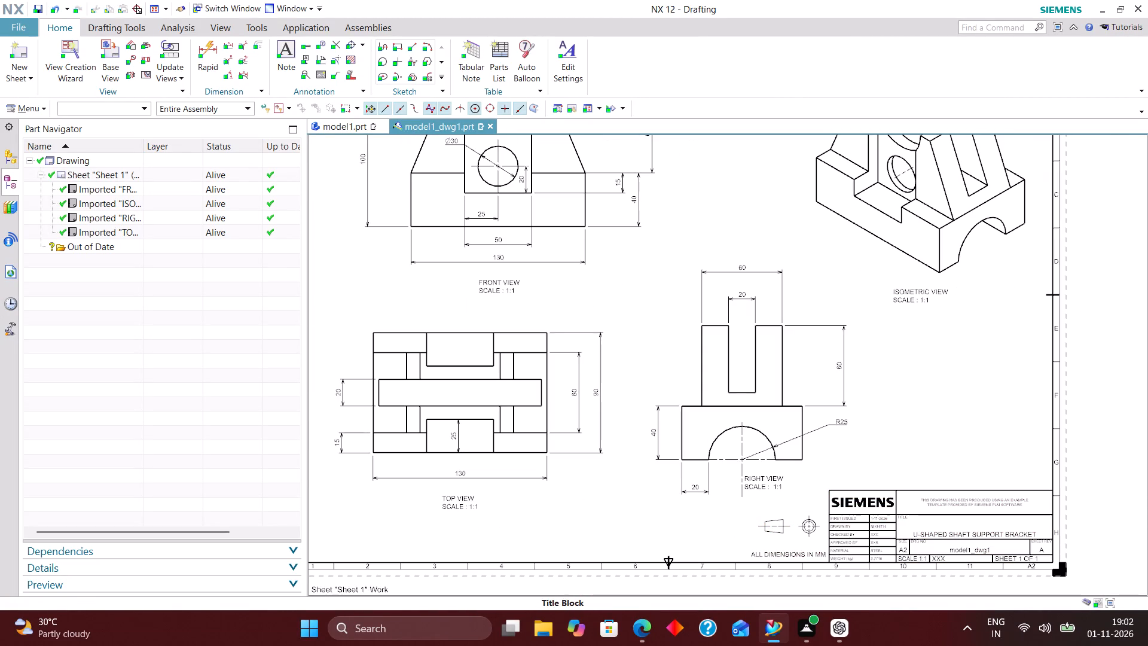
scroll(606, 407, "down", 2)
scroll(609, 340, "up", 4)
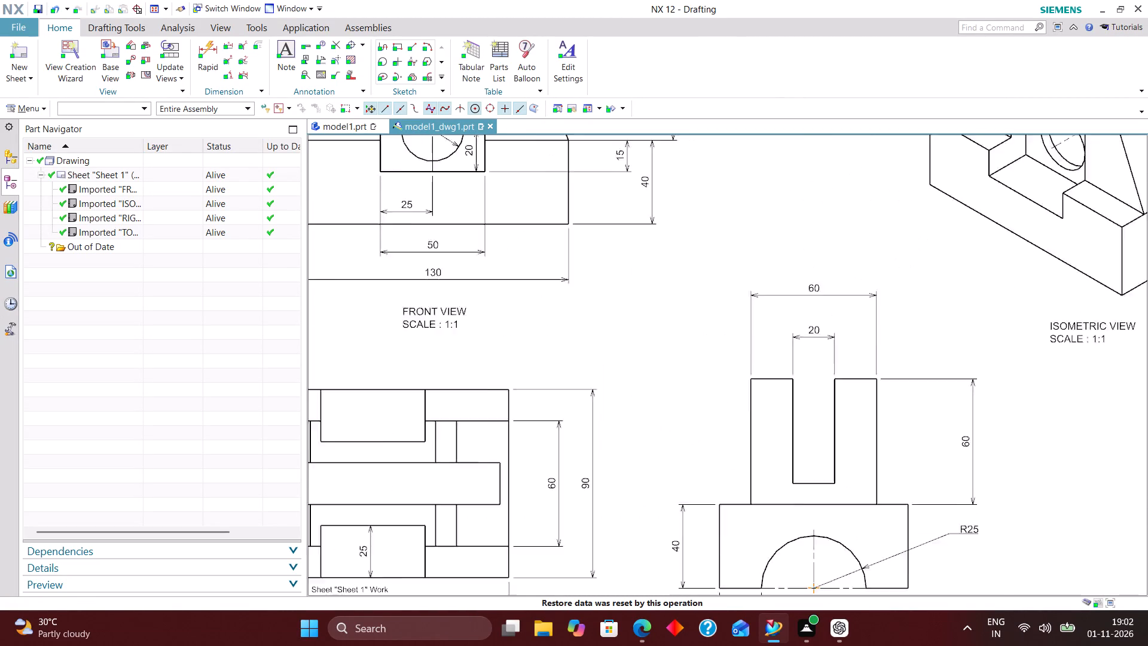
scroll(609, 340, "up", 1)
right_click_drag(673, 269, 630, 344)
Filter the selection to dimensions, select all of them on the sheet and assign them to layer 223.
left_click(112, 110)
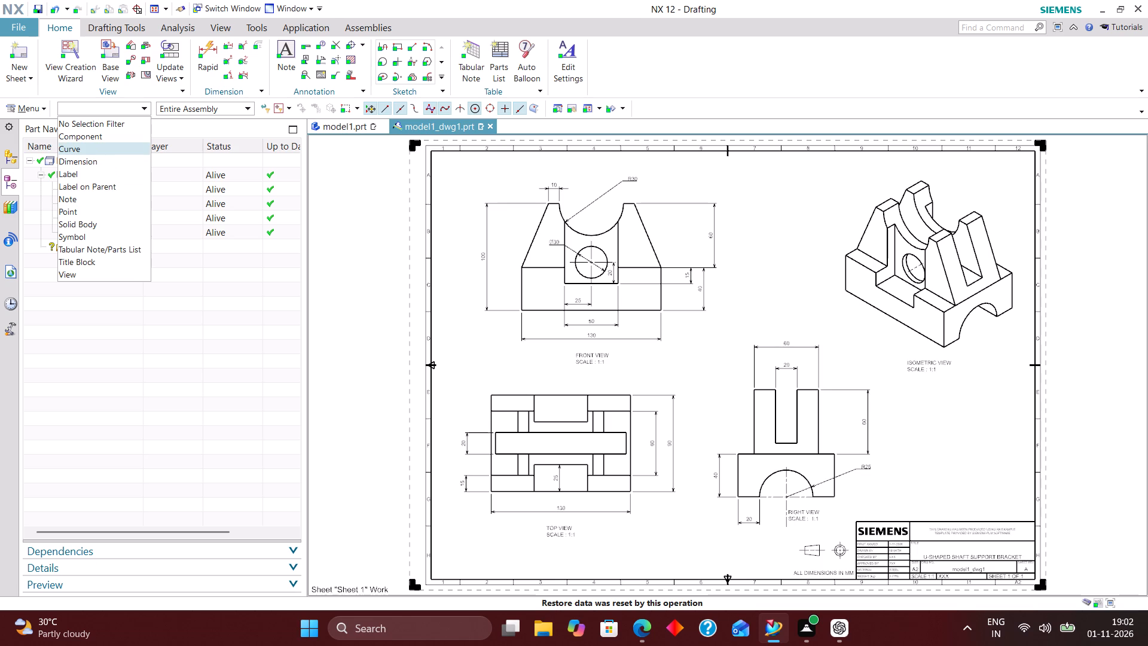
left_click(102, 160)
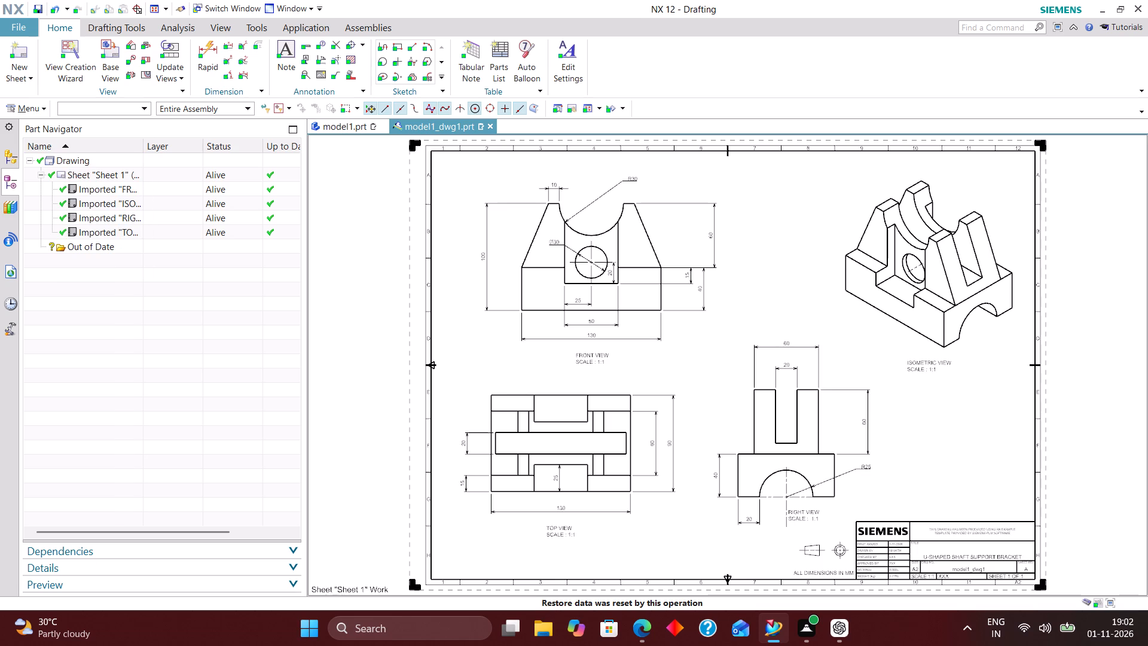
key("ctrl+a")
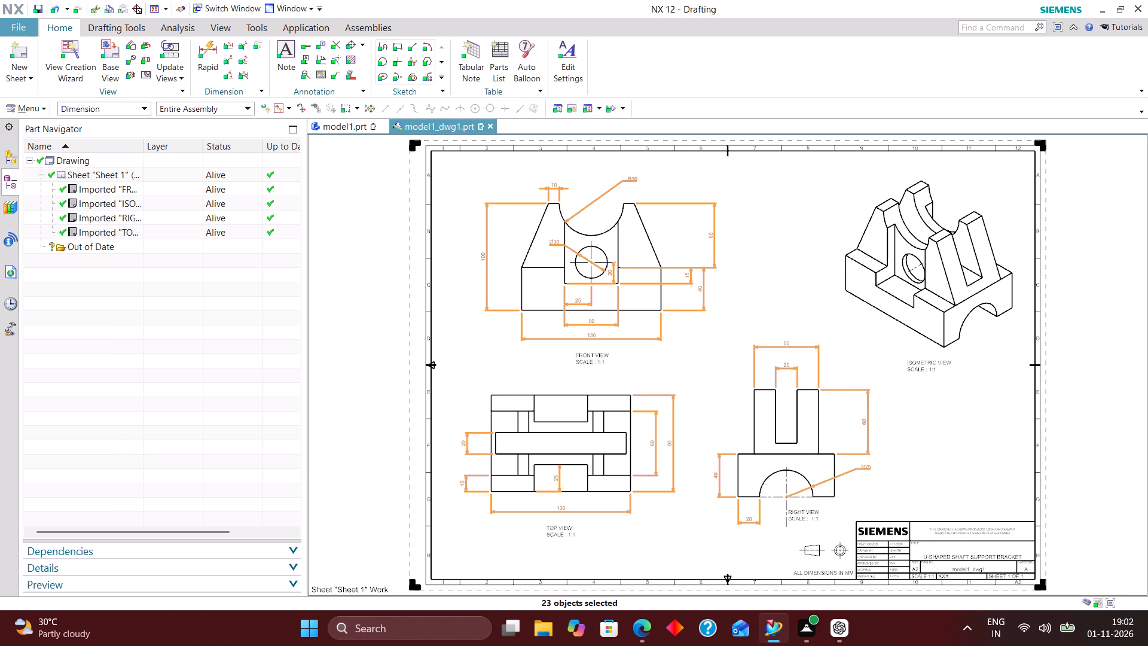
key("ctrl+j")
type("22")
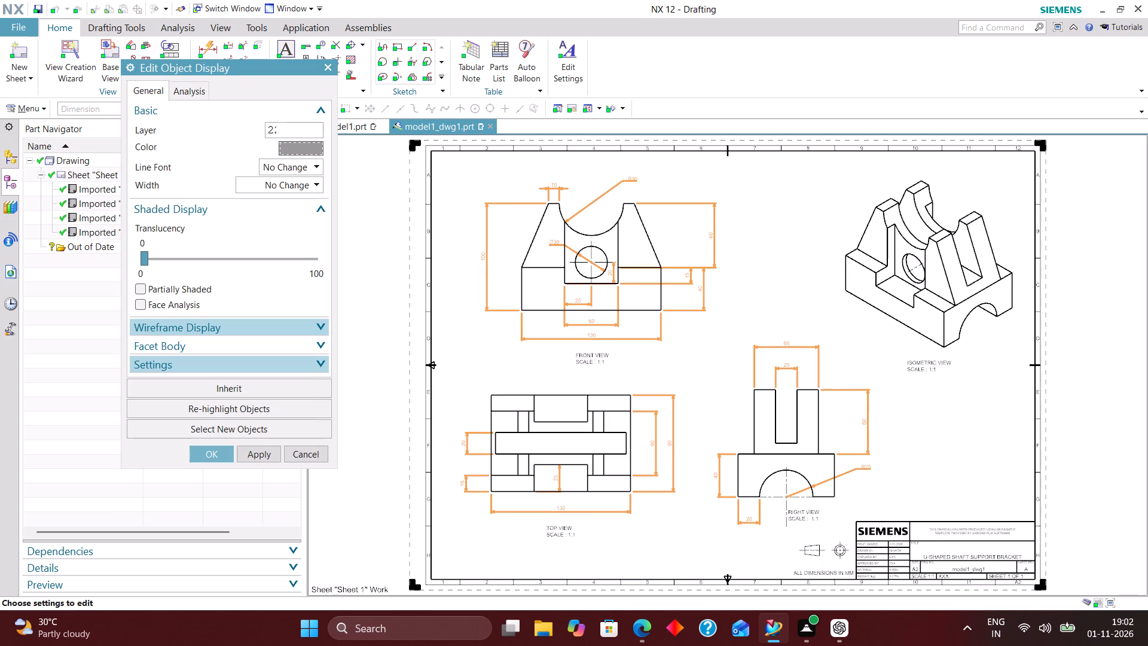
key("3")
key("Return")
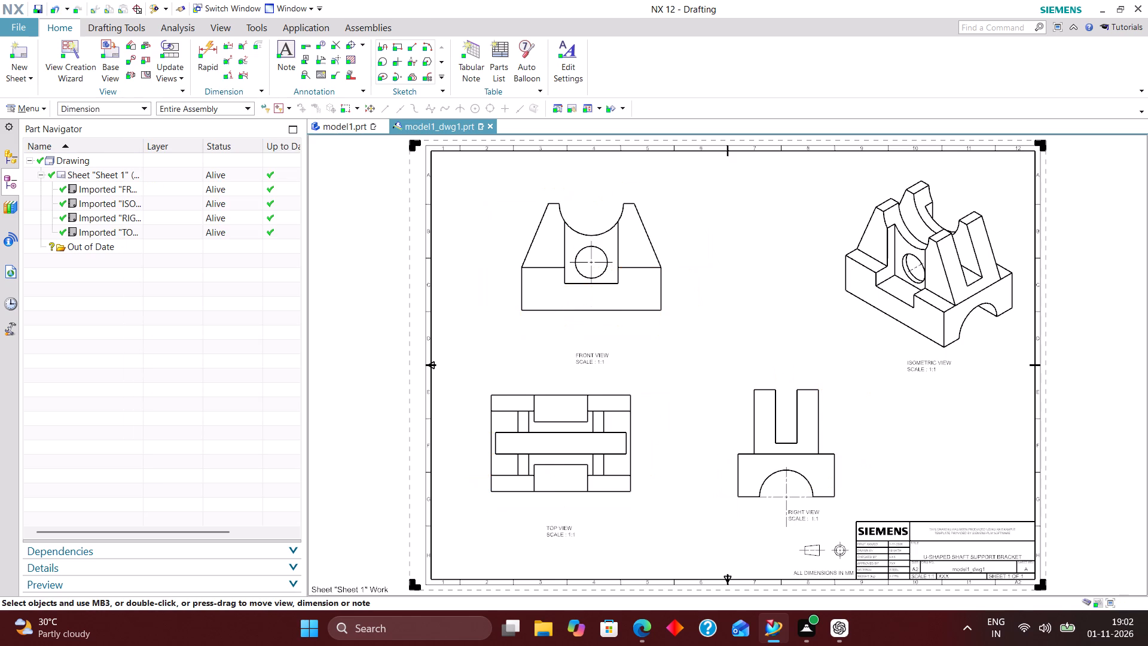
Filter the selection to notes, select all of them on the sheet and assign them to layer 224.
left_click(117, 109)
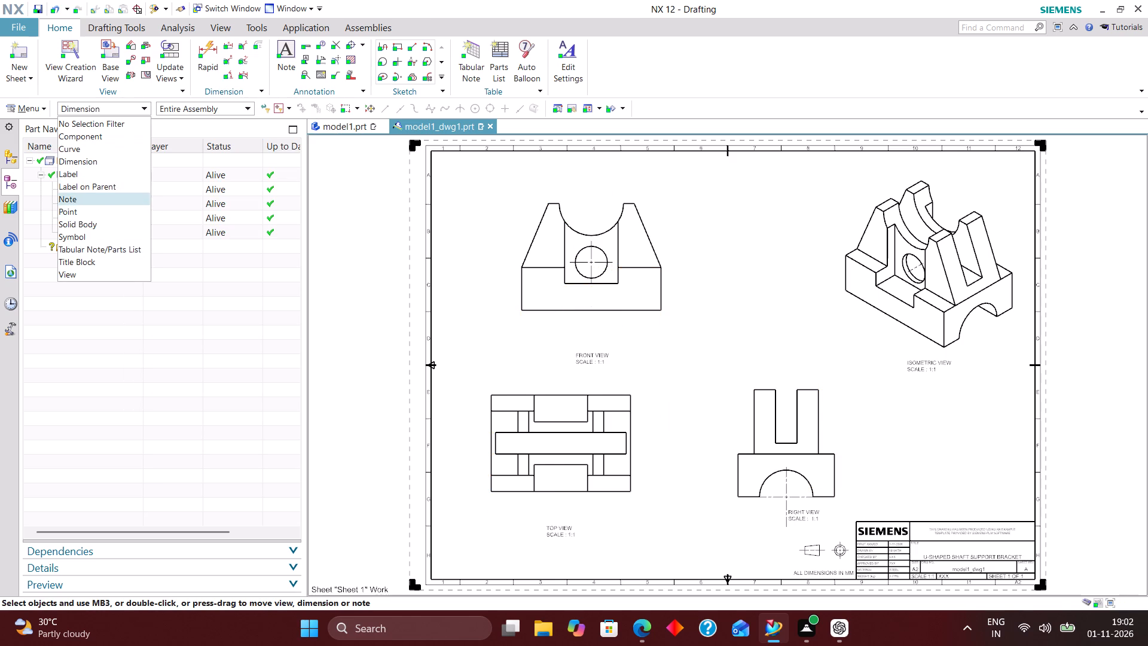
left_click(100, 203)
key("ctrl+a")
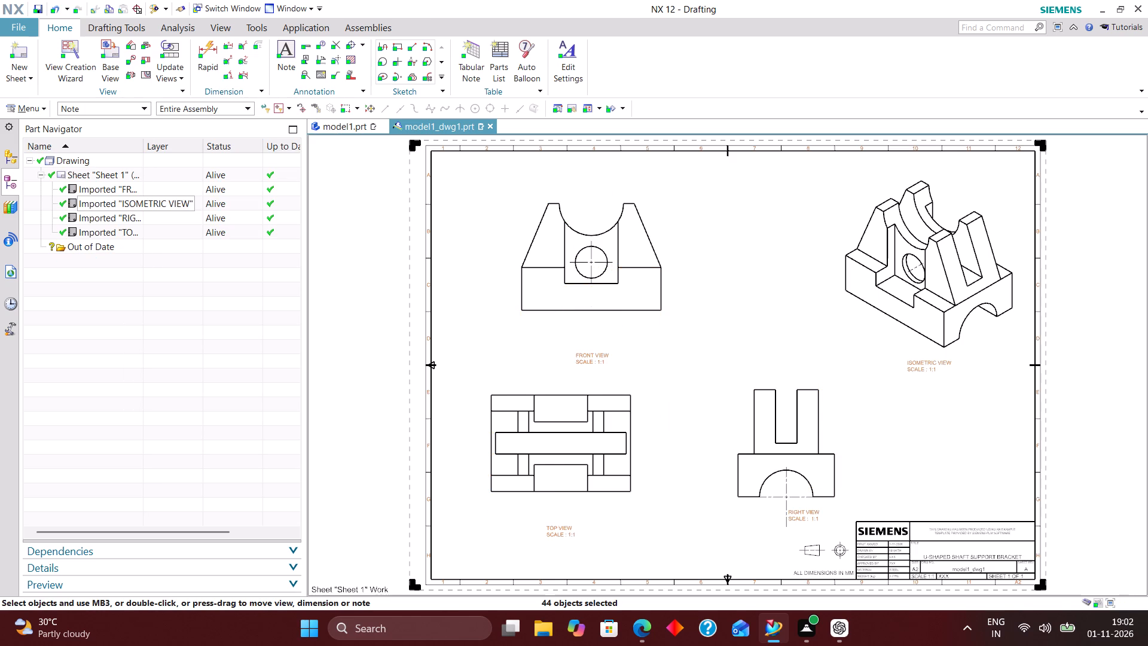
key("ctrl+j")
type("224")
key("Return")
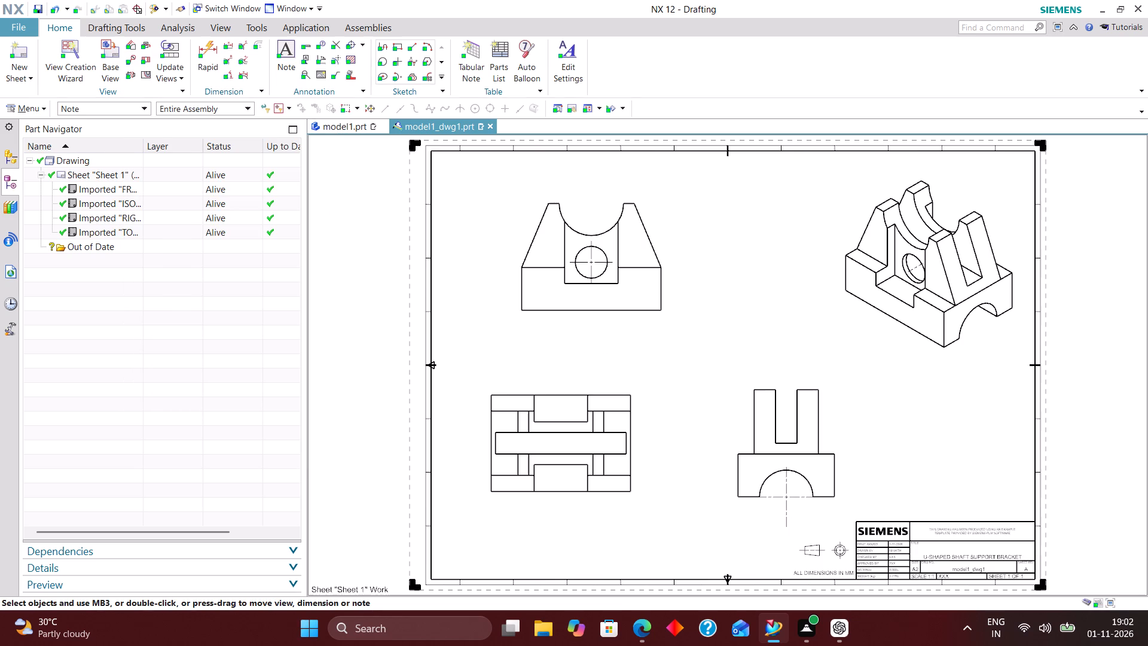
Filter the selection to symbols, select all of them on the sheet and assign them to layer 225.
left_click(124, 108)
left_click(104, 239)
key("ctrl+a")
key("ctrl+j")
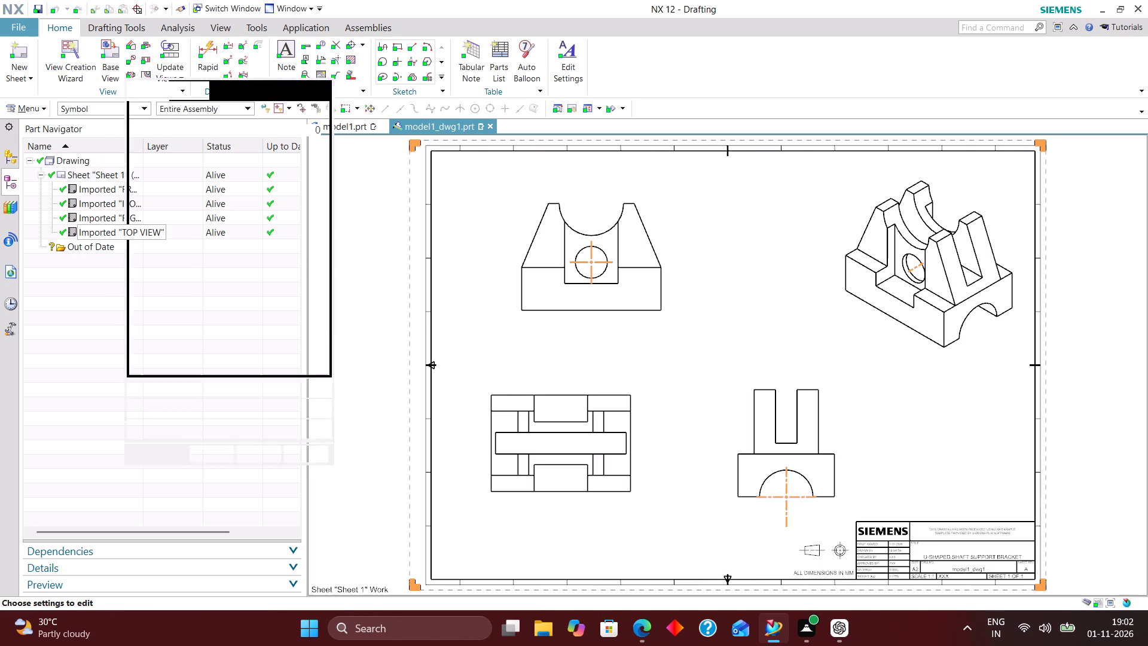
type("225")
key("Return")
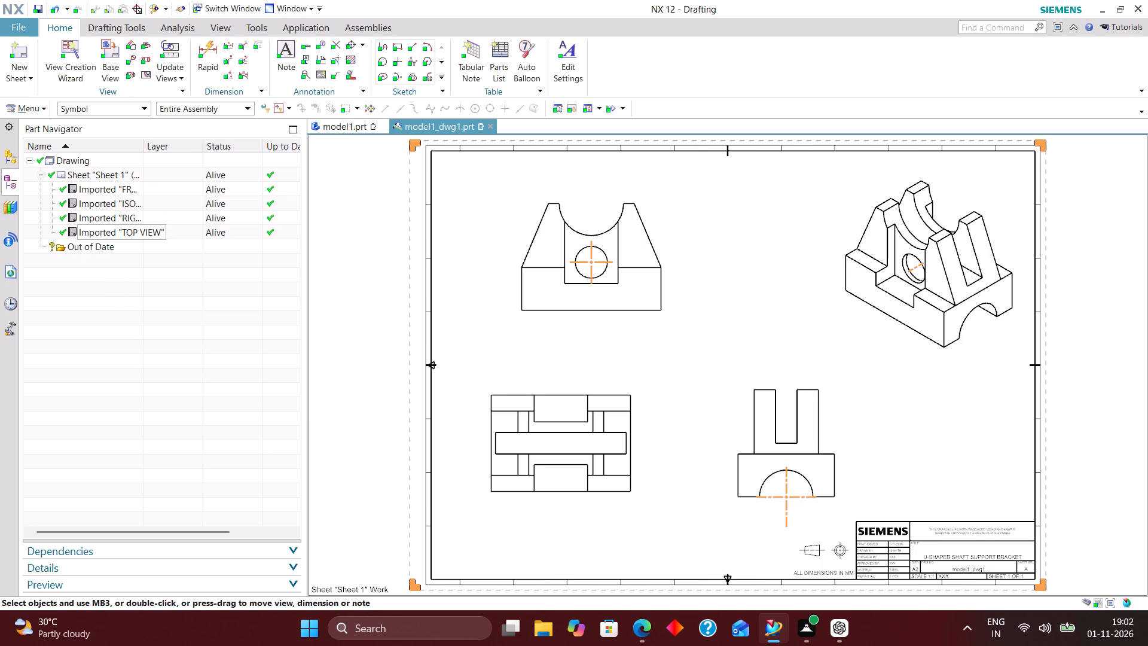
Filter the selection to the title block and apply its object display settings with layer 256 and 0.70 mm width.
left_click(117, 114)
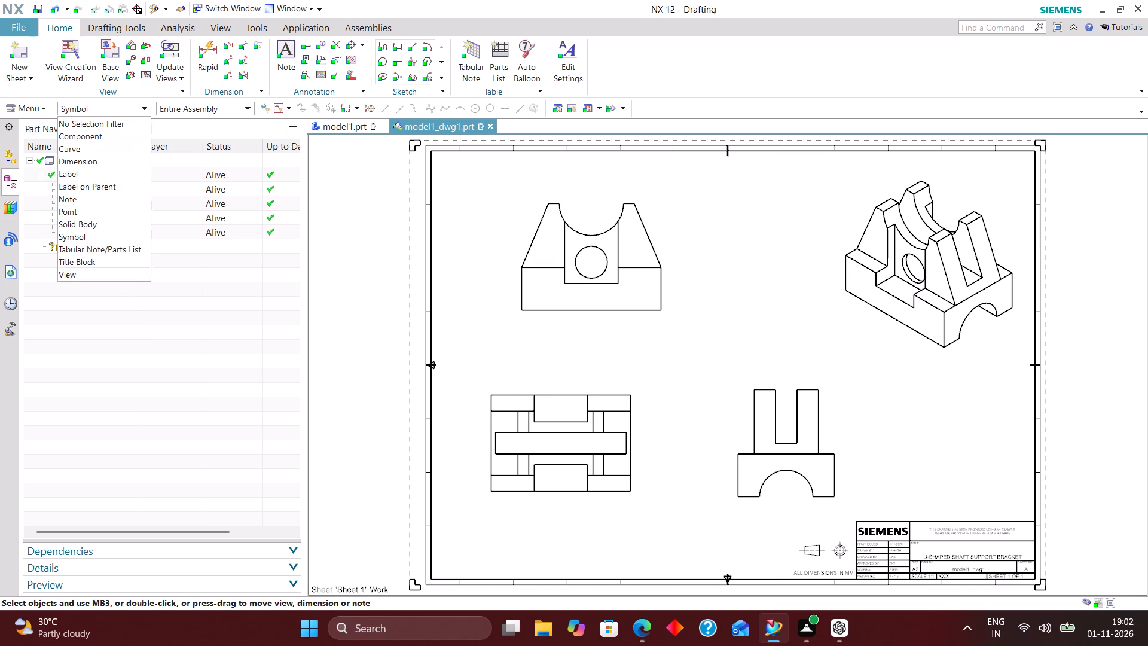
left_click(111, 261)
key("ctrl+a")
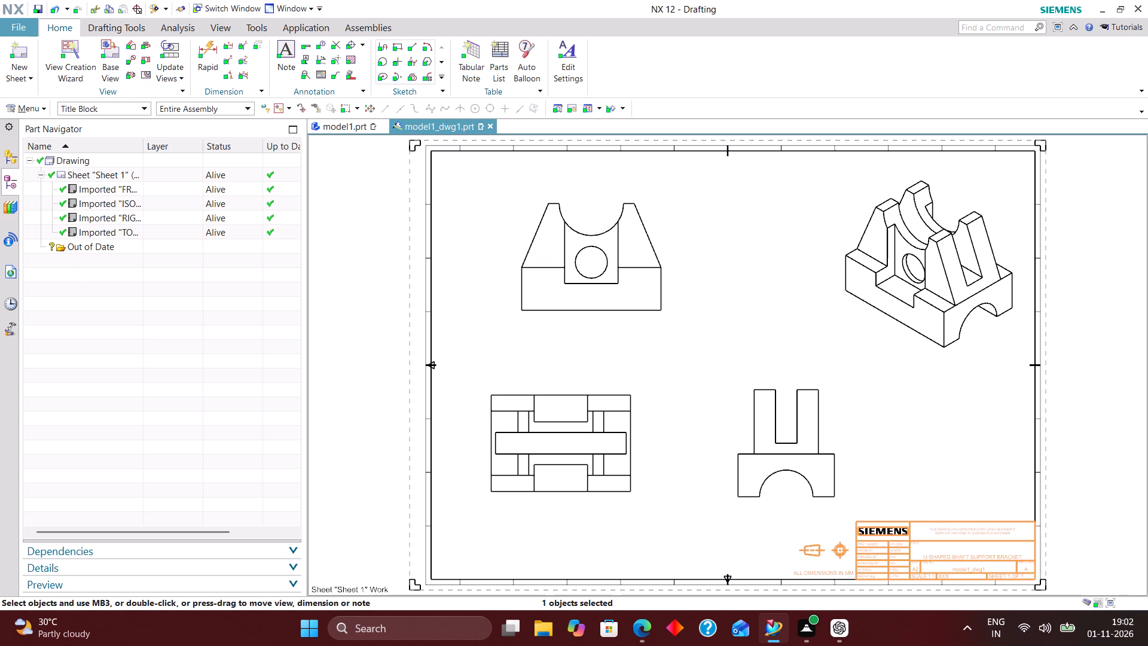
key("ctrl+j")
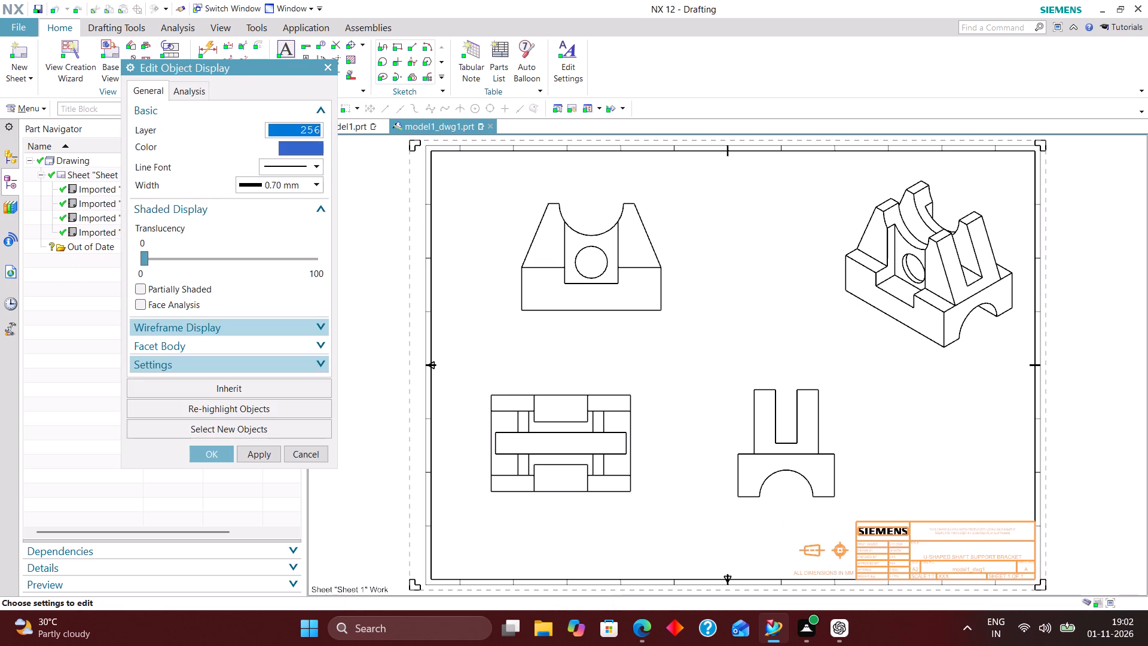
left_click(200, 449)
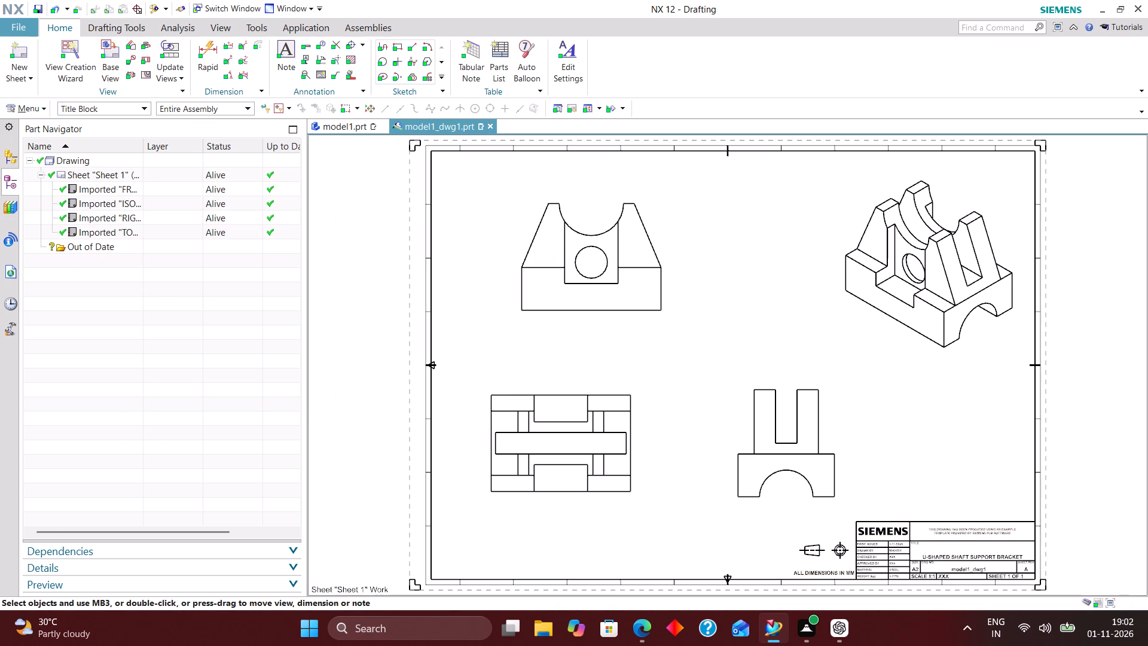
Turn on all layers of the ALL category in Layer Settings and toggle the category's Visible Only setting.
key("ctrl+l")
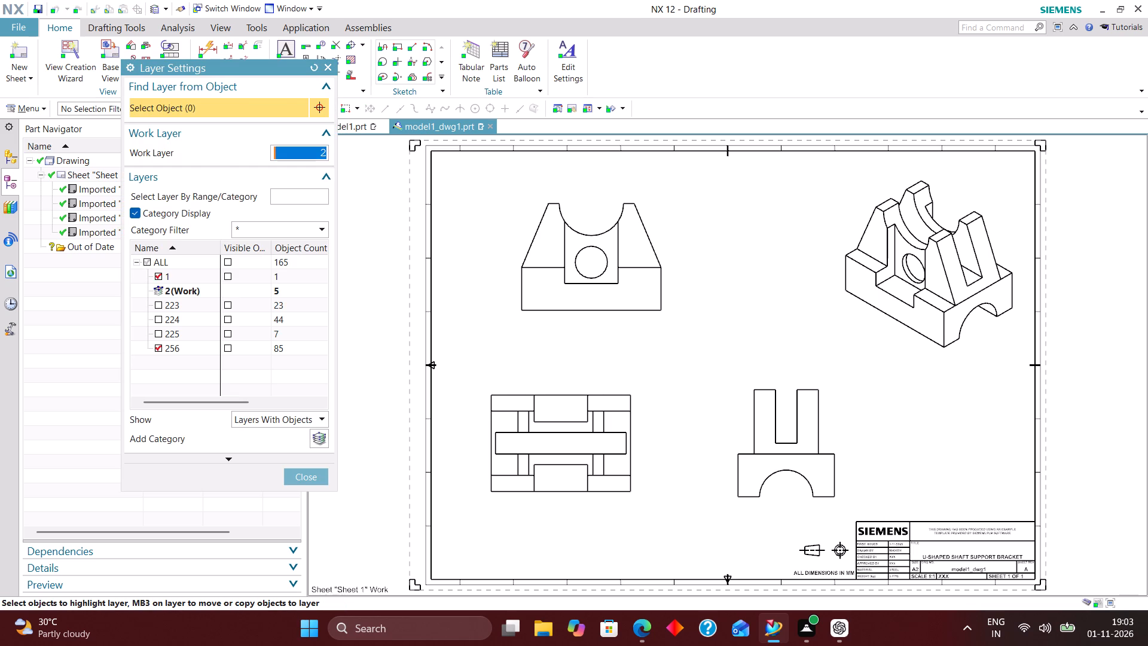
left_click(149, 259)
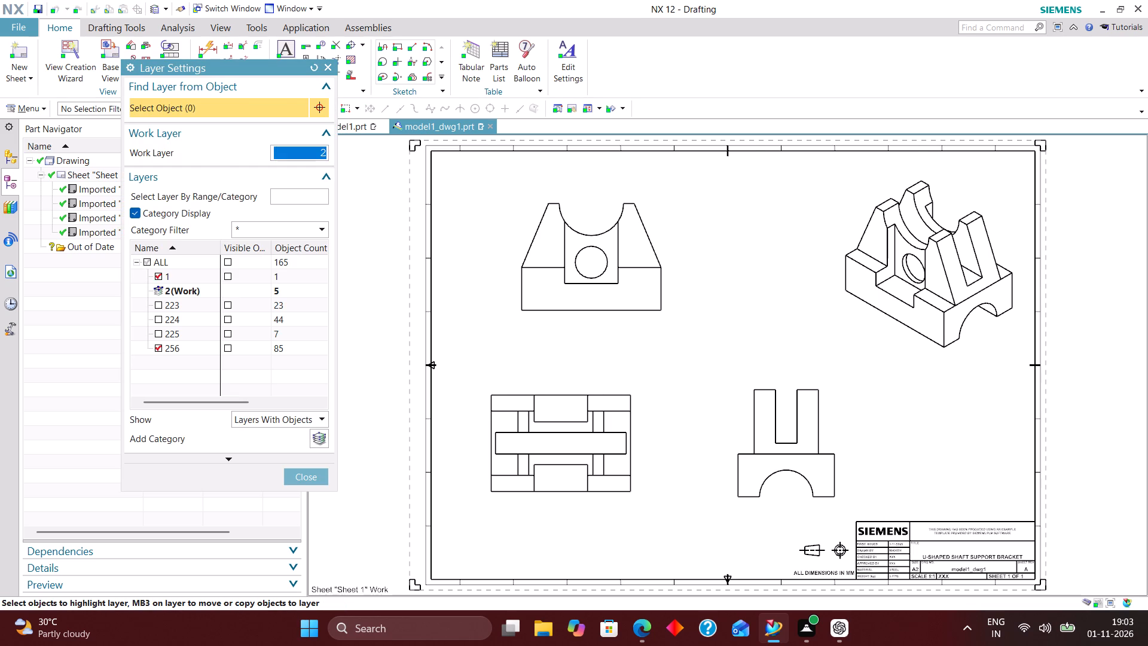
left_click(225, 258)
left_click(309, 477)
Examine the sheet's front, top, right and isometric views with their dimensions, view labels and title block.
scroll(527, 453, "down", 2)
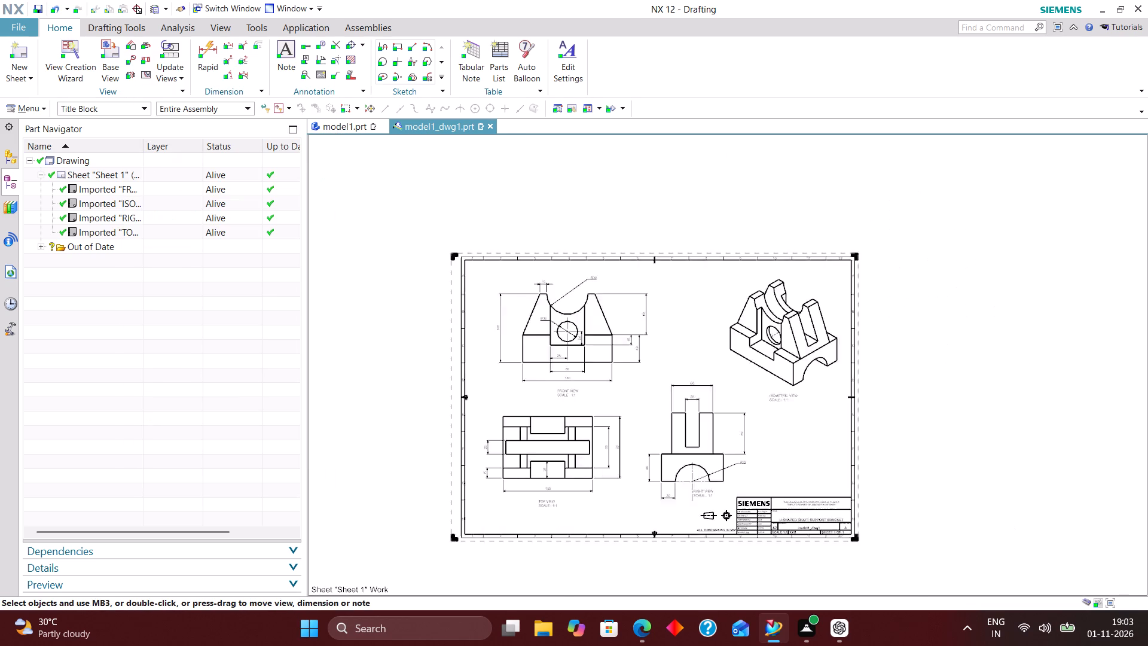
scroll(521, 455, "down", 1)
scroll(602, 419, "up", 6)
right_click_drag(734, 243, 634, 376)
scroll(890, 492, "up", 4)
scroll(813, 471, "down", 5)
scroll(735, 359, "up", 3)
right_click_drag(746, 304, 674, 404)
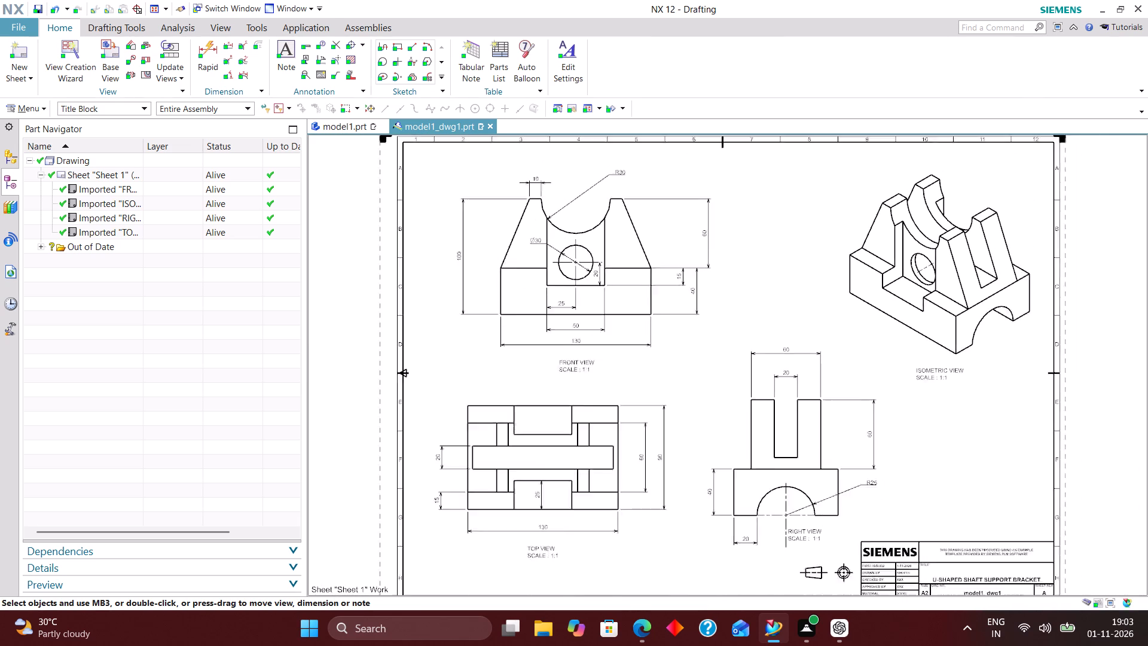
scroll(878, 504, "up", 4)
scroll(877, 489, "down", 4)
scroll(739, 315, "up", 3)
right_click_drag(793, 236, 691, 371)
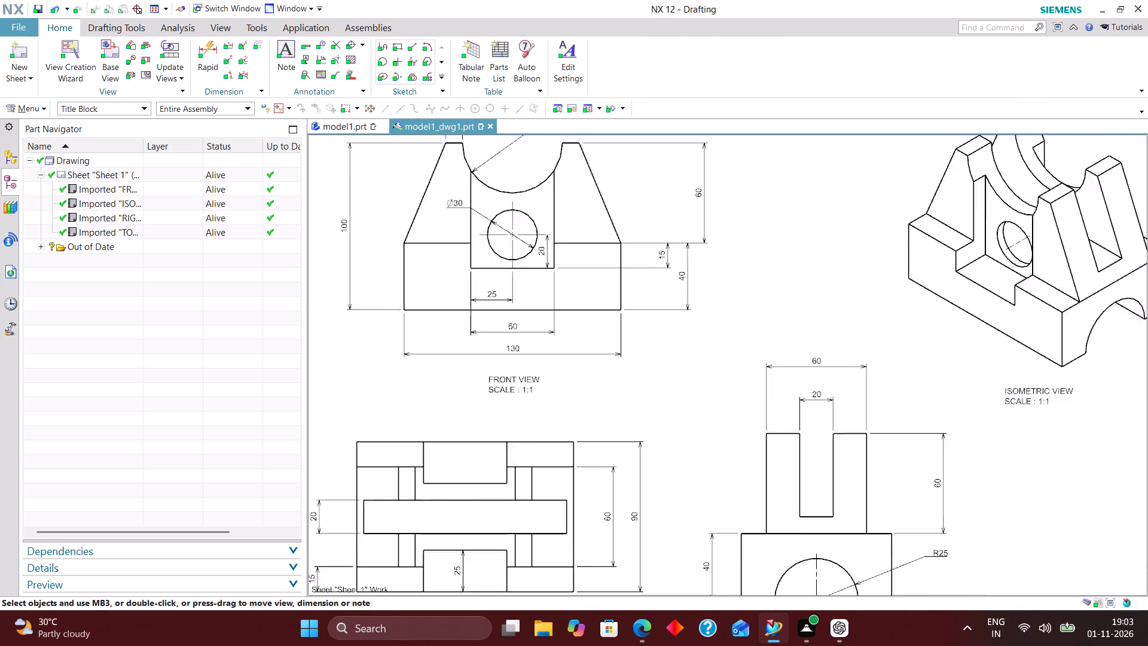
scroll(923, 565, "up", 3)
scroll(905, 514, "down", 5)
scroll(802, 361, "up", 4)
right_click_drag(813, 318, 729, 446)
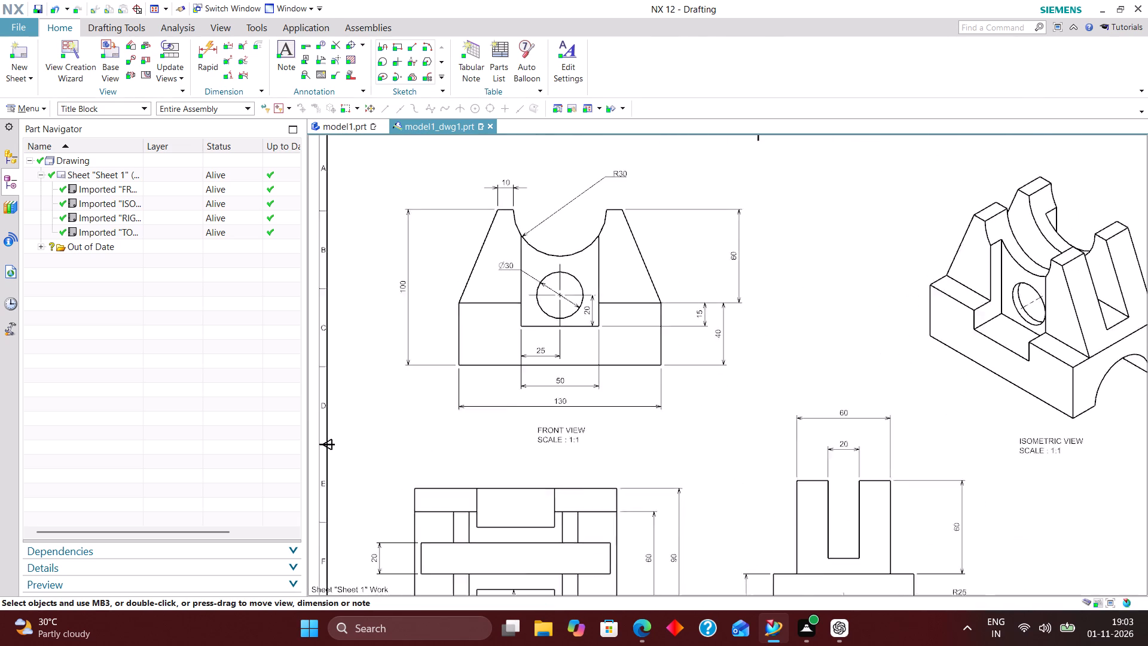
scroll(731, 449, "up", 4)
scroll(720, 419, "down", 5)
scroll(704, 362, "up", 4)
right_click_drag(730, 307, 686, 382)
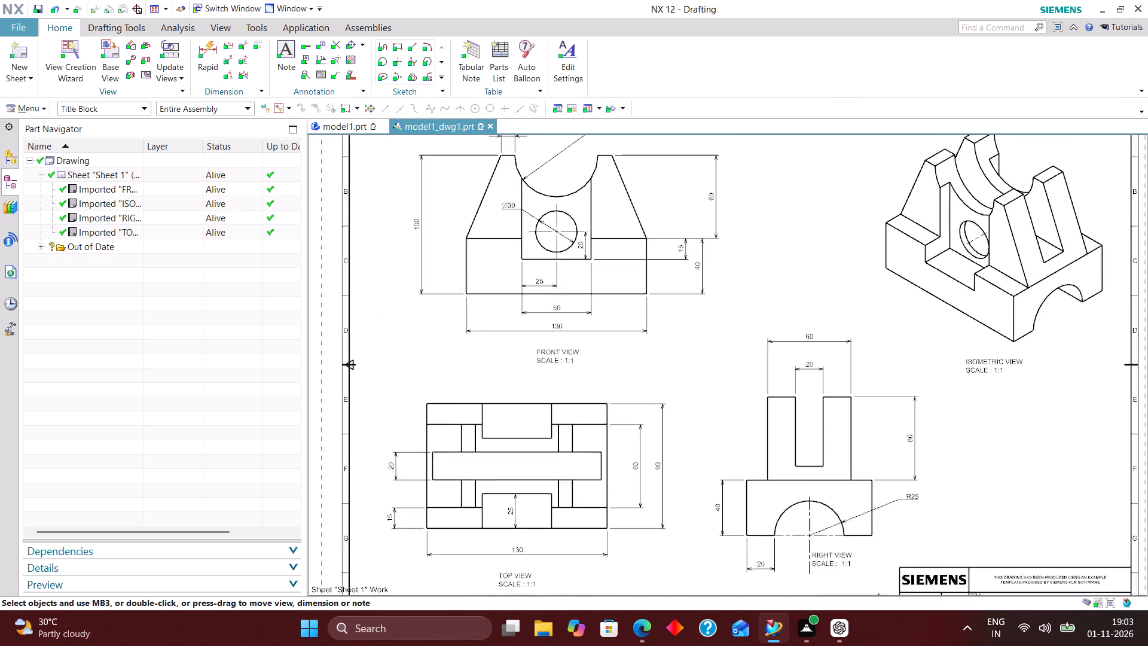